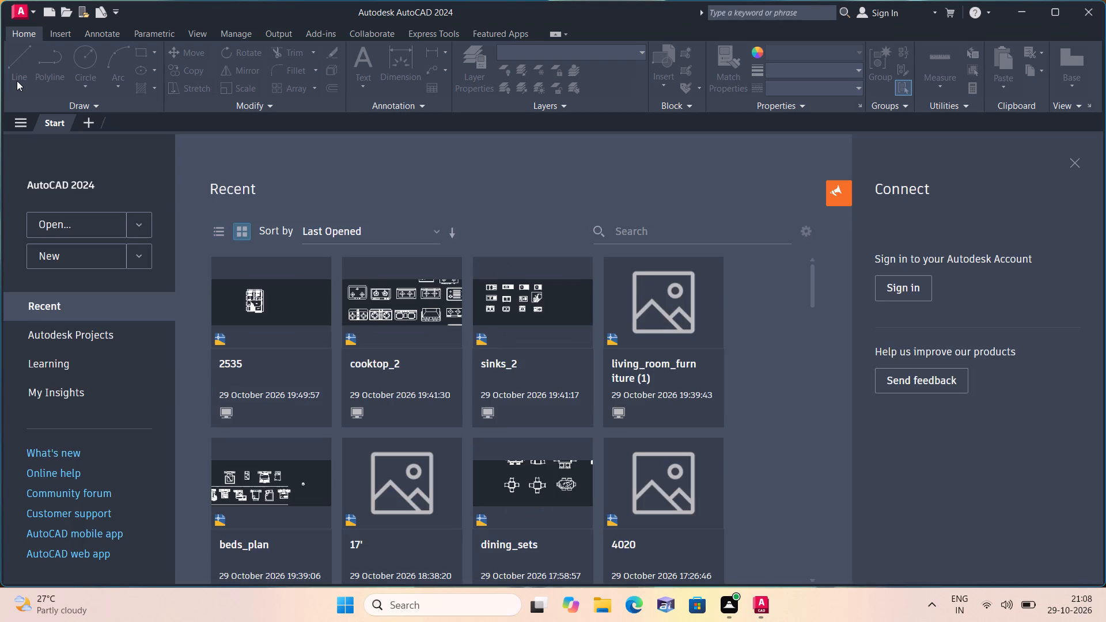
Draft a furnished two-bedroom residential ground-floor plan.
Create a new blank drawing.
double_click(109, 255)
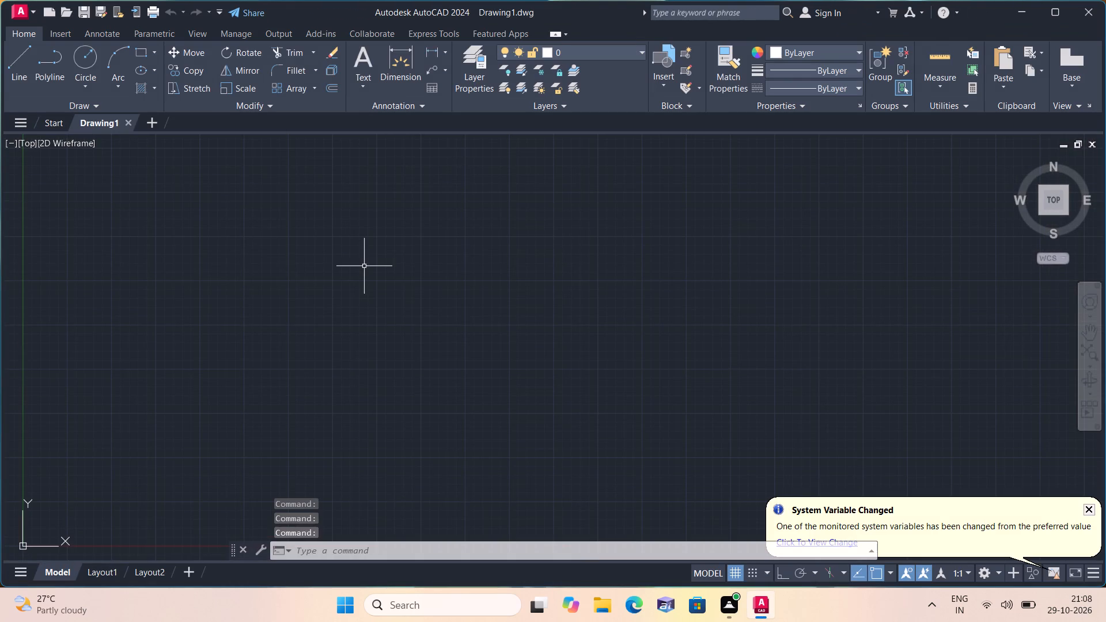
Set the model space limits from 0,0 to 1000,1000.
text(lim)
key(space)
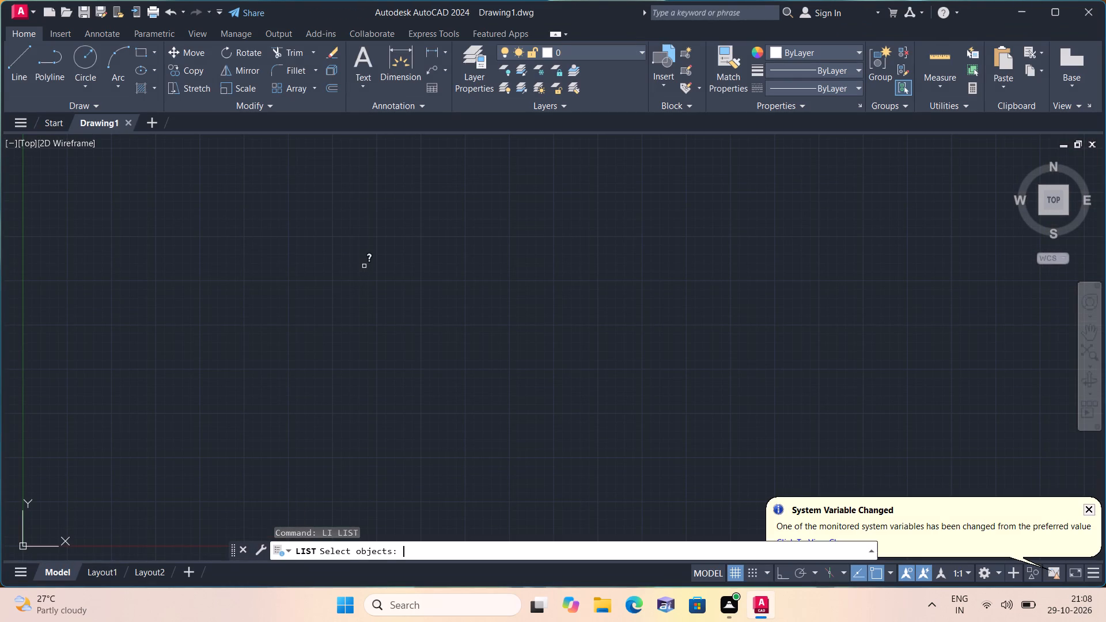
key(Escape)
text(lim)
key(space)
text(0,0 1000,1000 un)
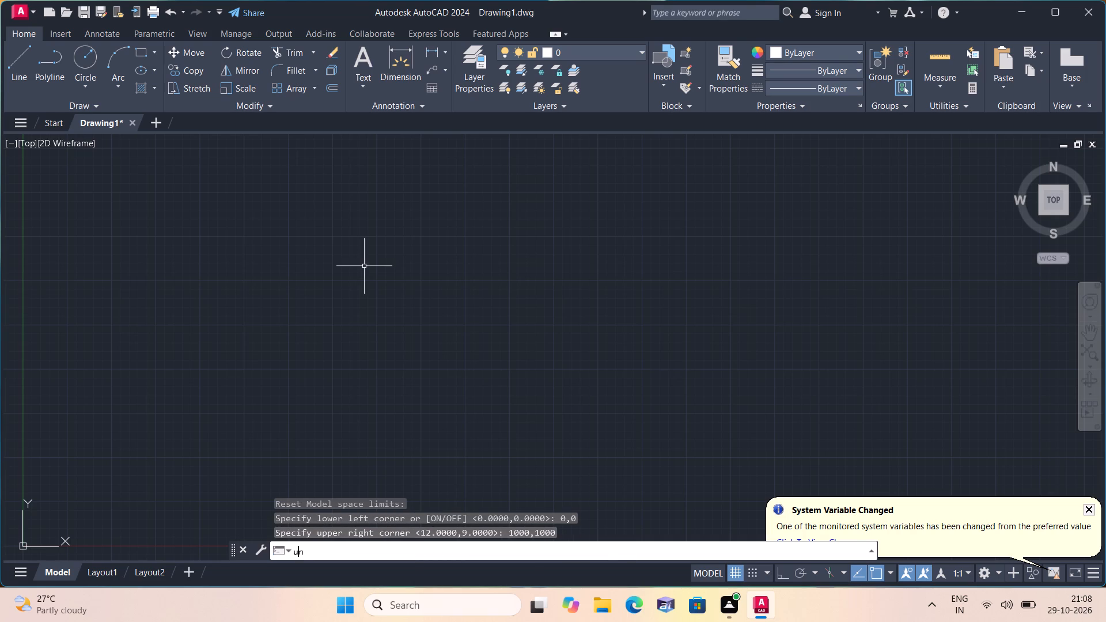
Set the drawing's length units to Engineering with 0'-0" precision.
key(space)
click(509, 202)
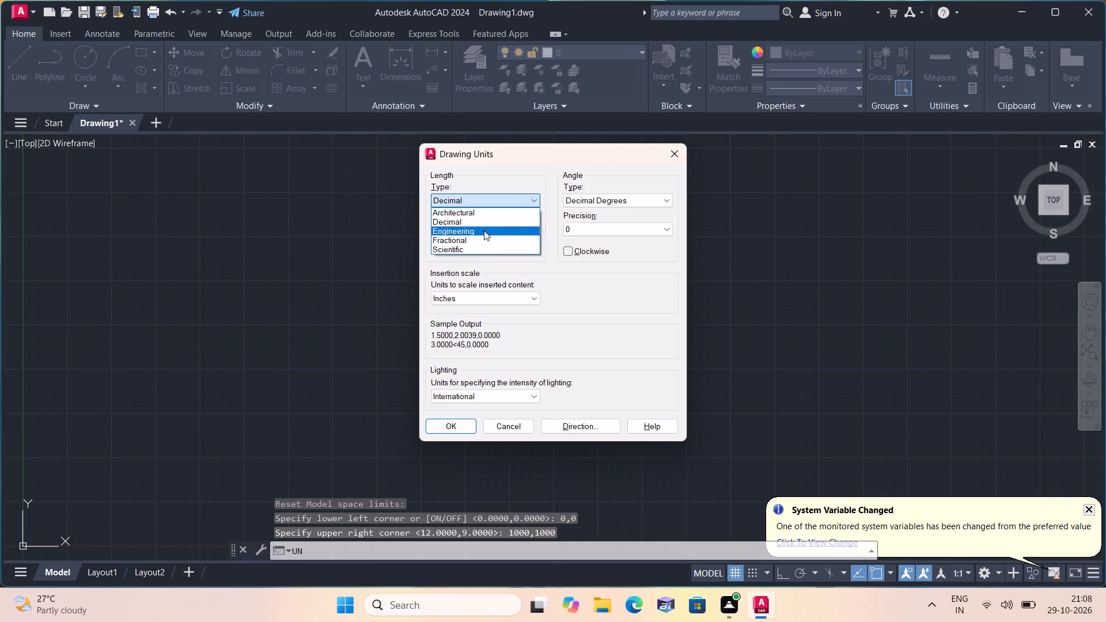
click(484, 227)
click(484, 226)
click(470, 241)
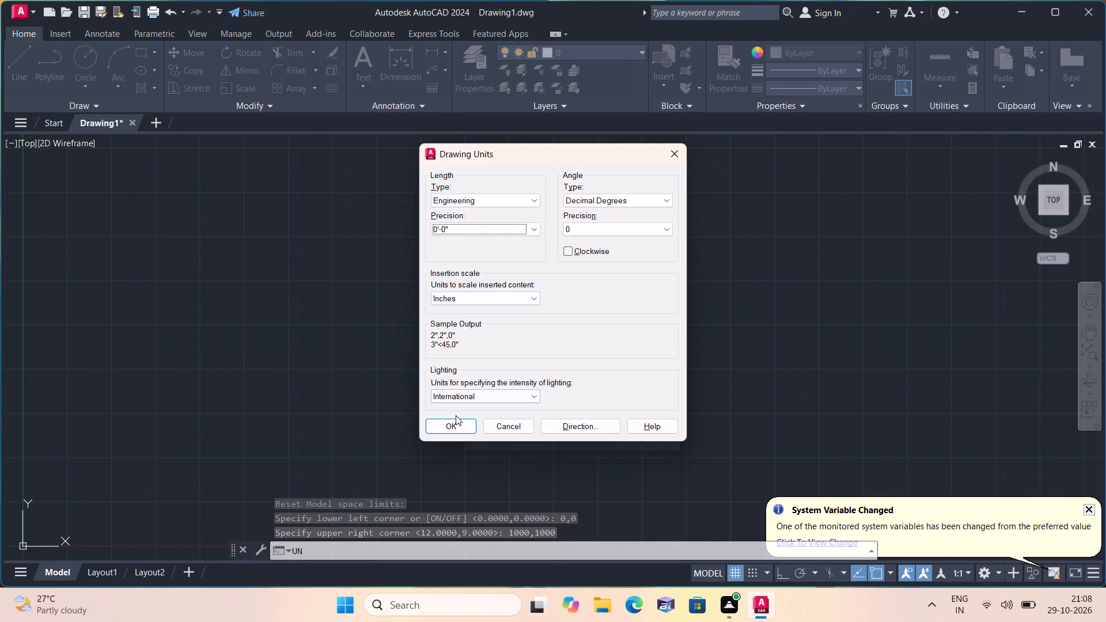
click(452, 426)
Modify the Standard dimension style's primary units to Engineering format with 0'-0" precision.
text(d)
key(space)
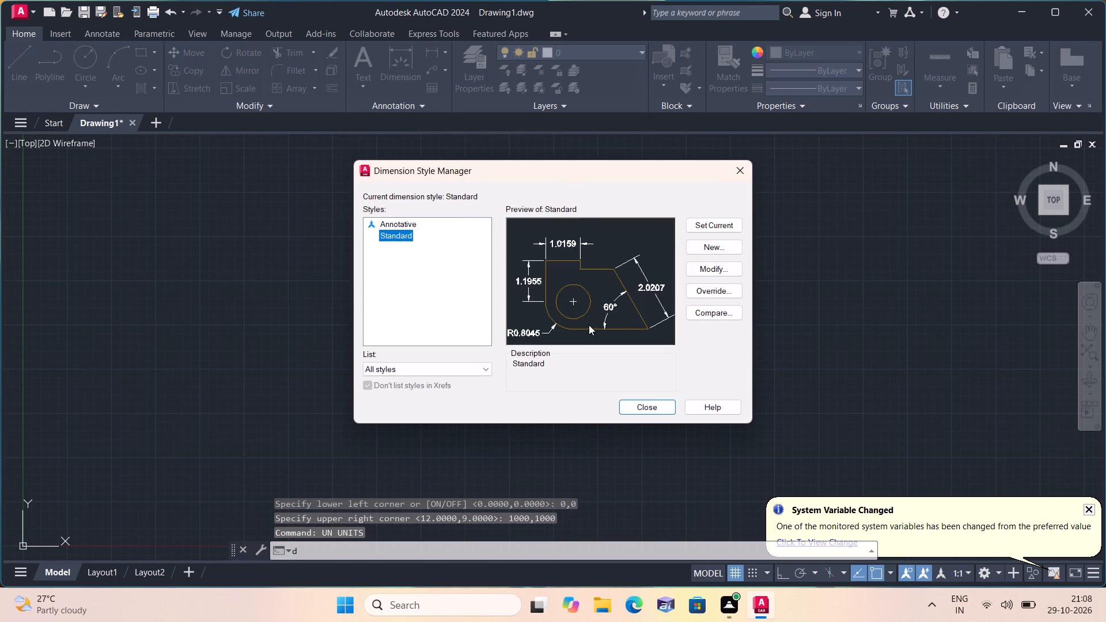
click(706, 266)
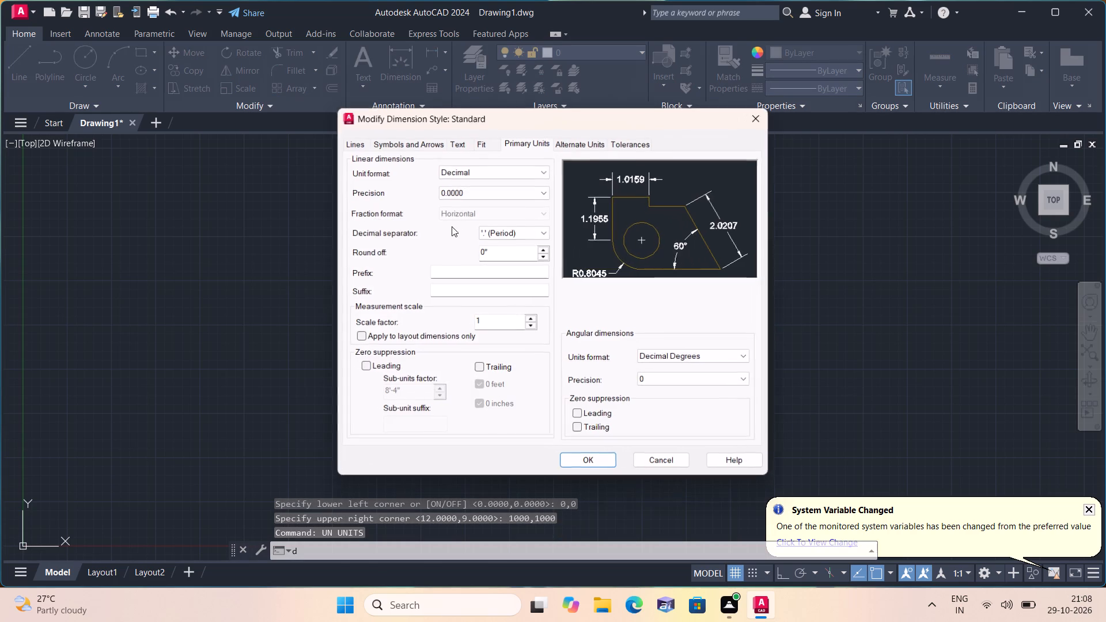
click(463, 175)
click(463, 197)
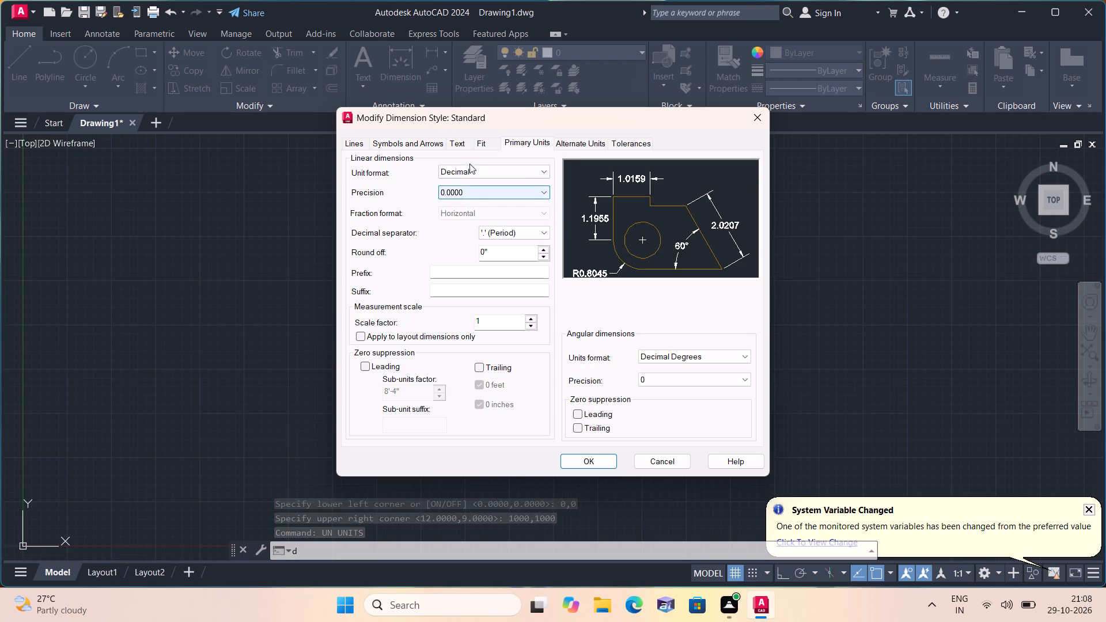
click(470, 162)
click(476, 171)
click(475, 201)
click(479, 192)
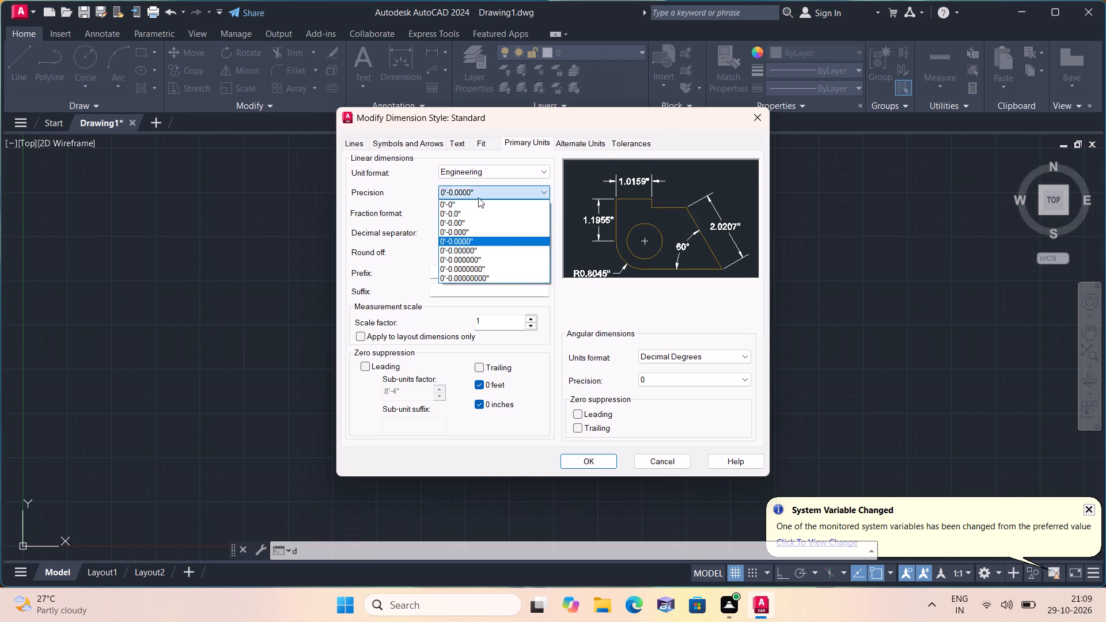
click(477, 200)
click(578, 463)
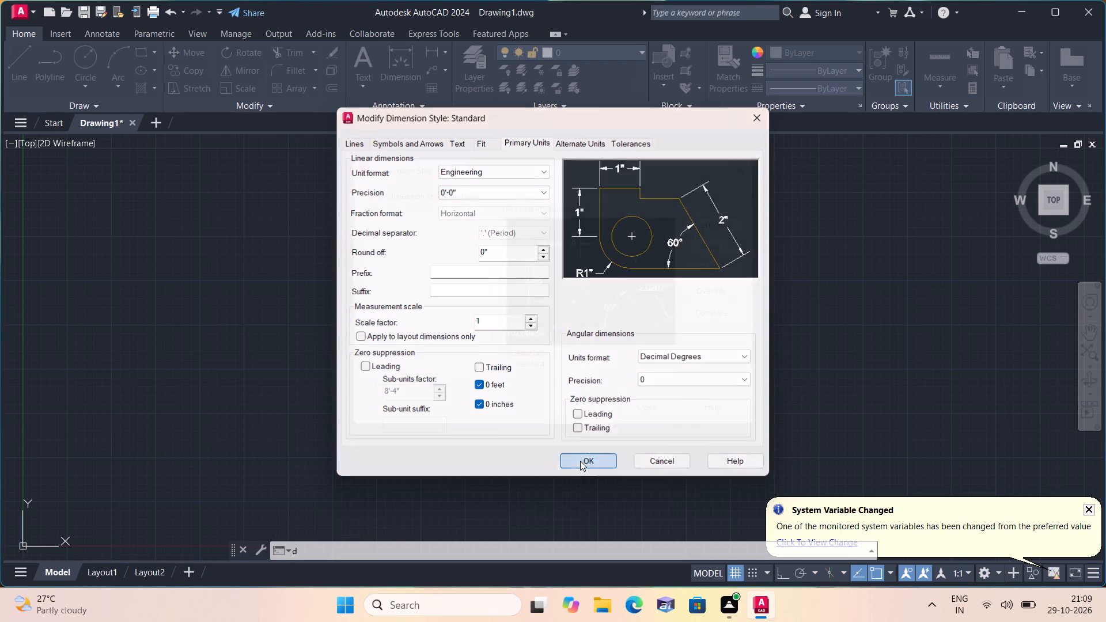
key(d)
key(space)
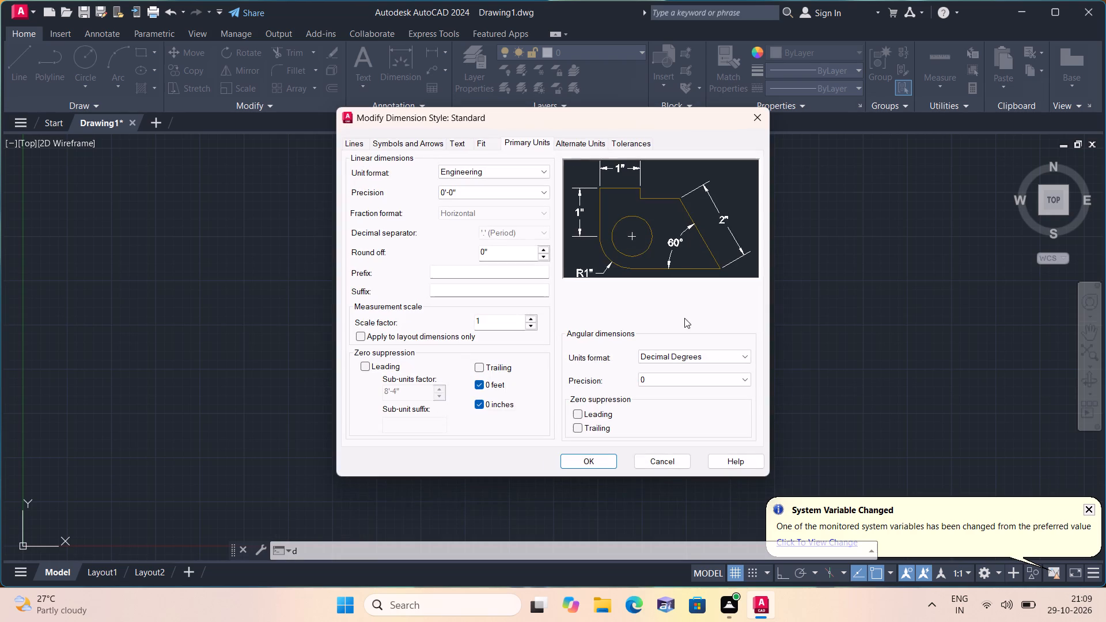
click(588, 458)
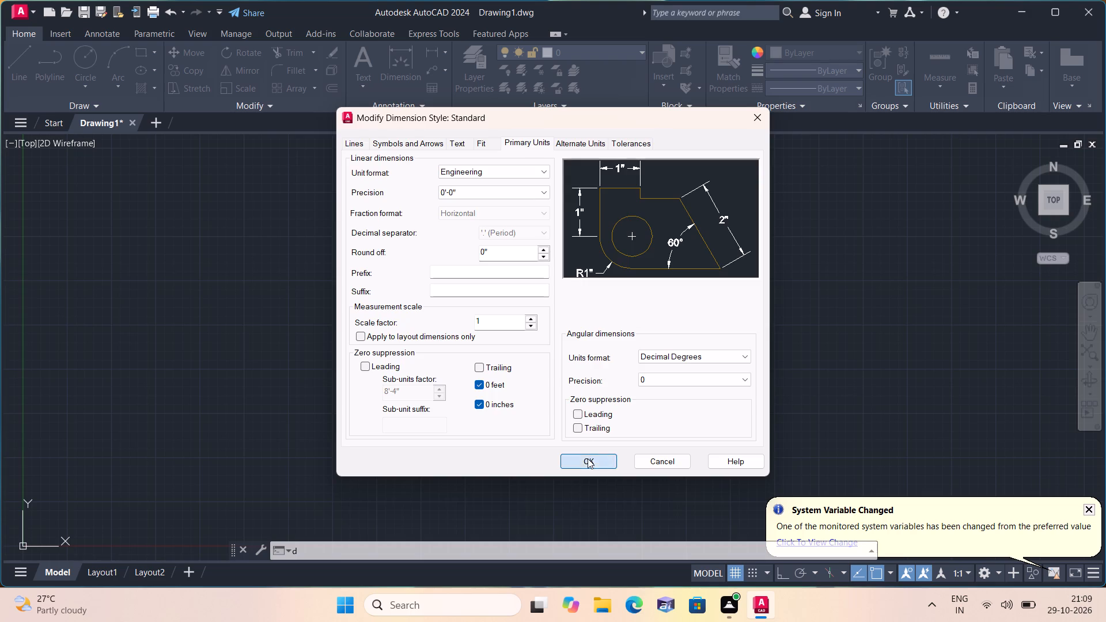
Make the Standard dimension style current and close the style manager.
click(719, 221)
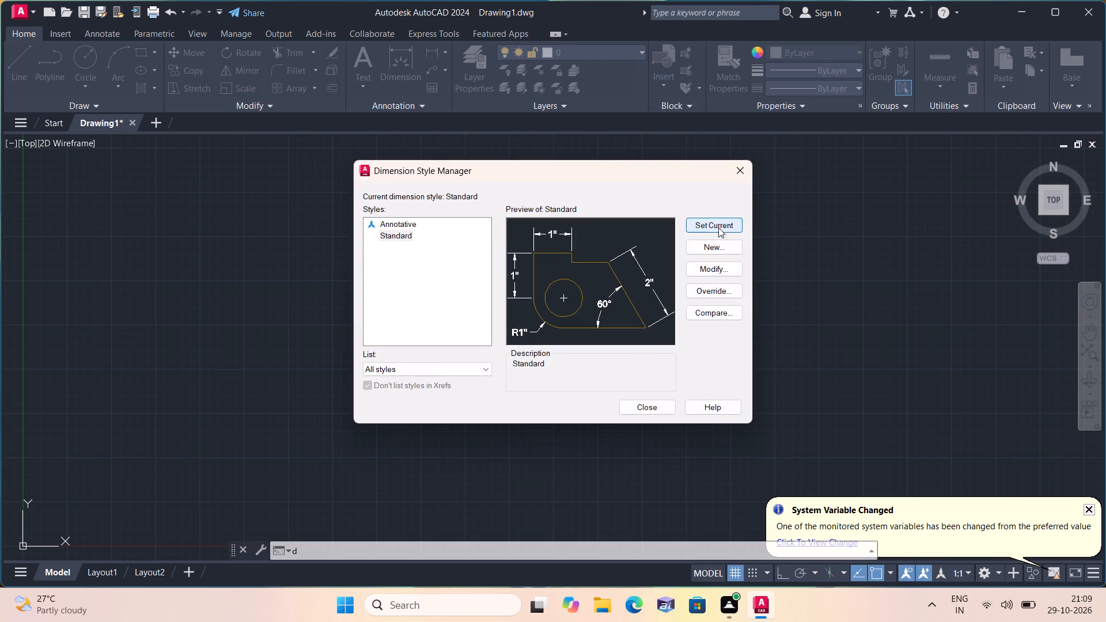
click(718, 227)
click(645, 404)
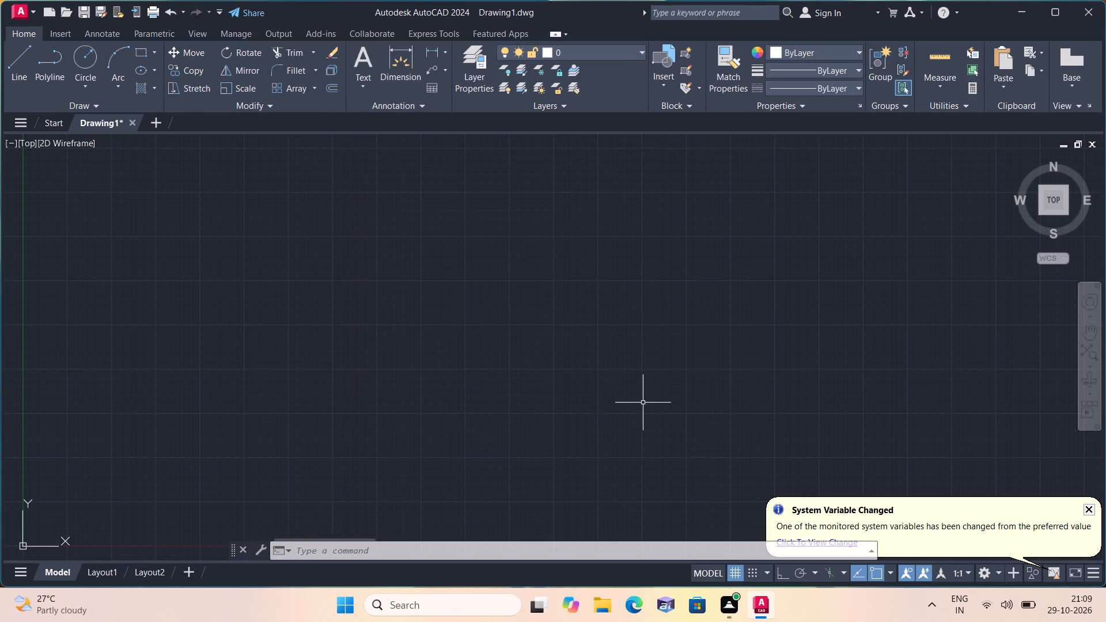
Draw one vertical and one horizontal construction line that cross each other near the origin.
text(xl v)
key(space)
click(419, 380)
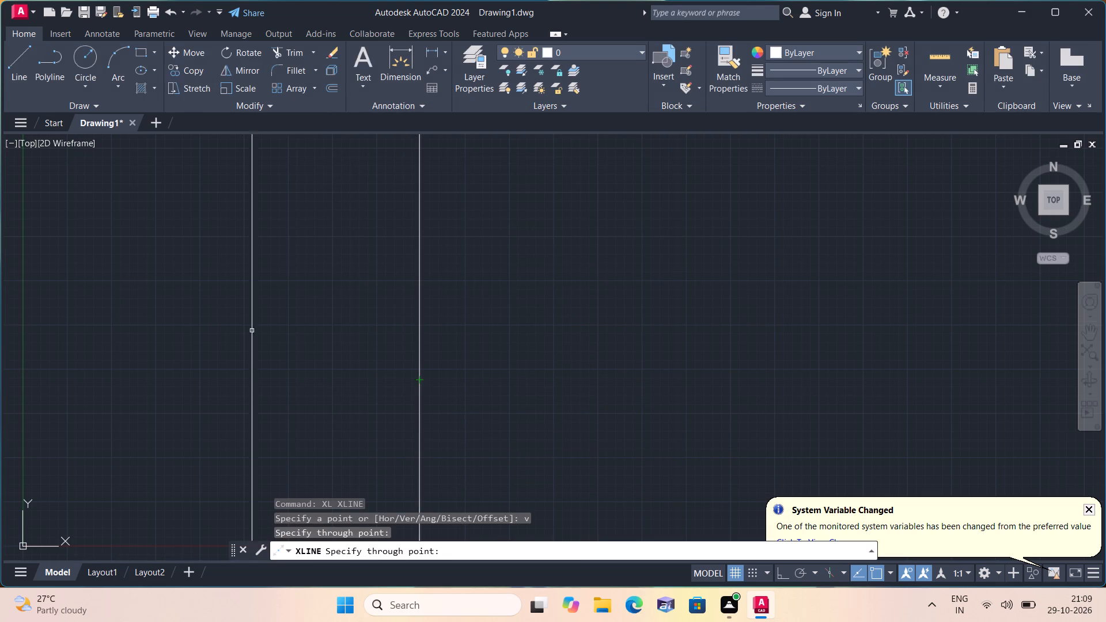
key(space)
key(space)
text(h)
key(space)
drag(259, 384, 262, 373)
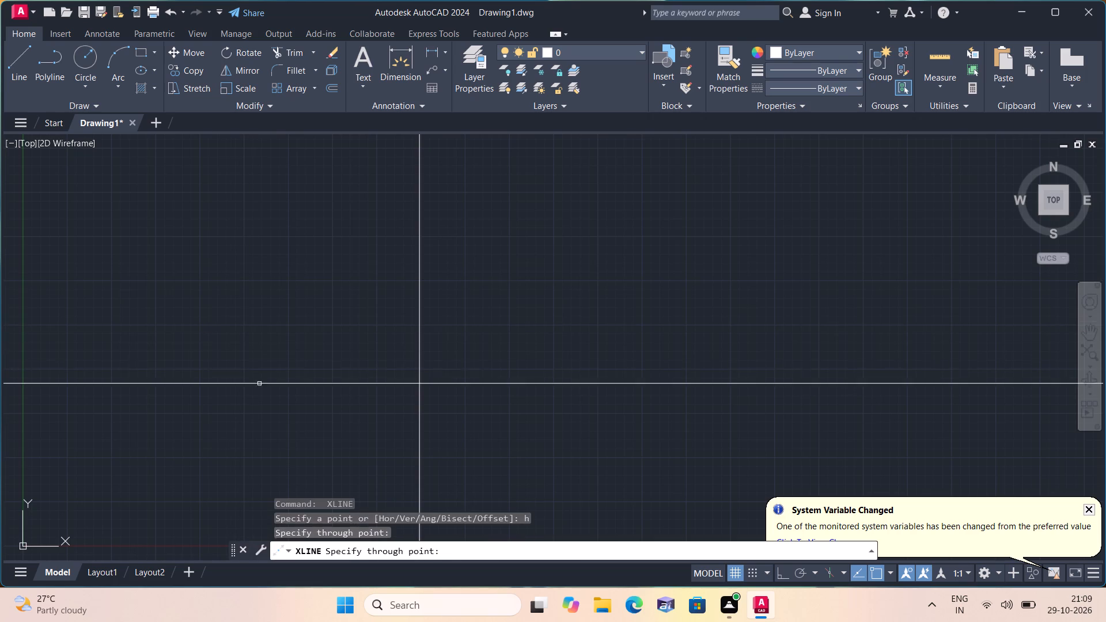
key(space)
Trim the construction lines above and left of their intersection, leaving an upper-left outer wall corner.
scroll(302, 271, down, 2)
text(trim)
key(space)
drag(474, 230, 212, 323)
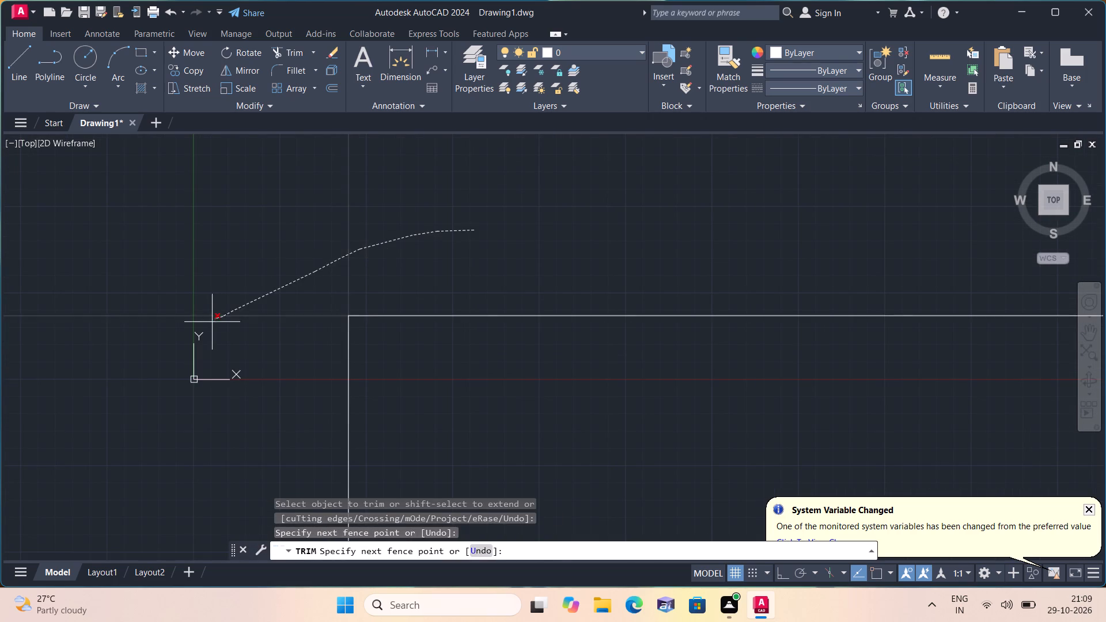
key(Escape)
Offset the top horizontal line downward and the left vertical line rightward by 9" to form the outer walls.
middle_drag(489, 374, 387, 377)
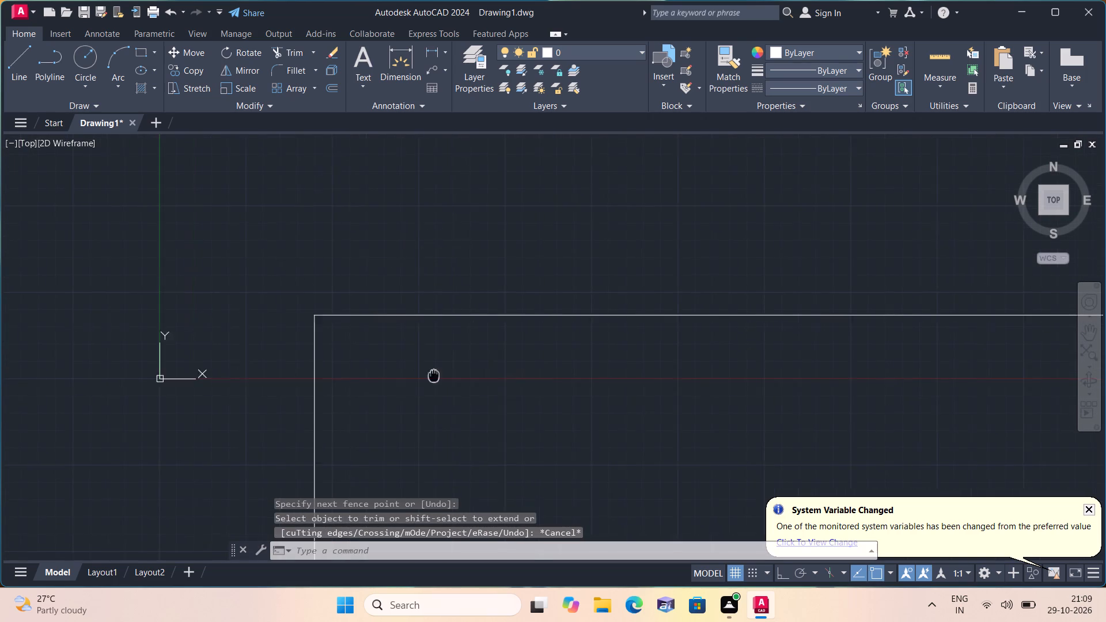
middle_drag(387, 377, 324, 389)
text(offset)
key(space)
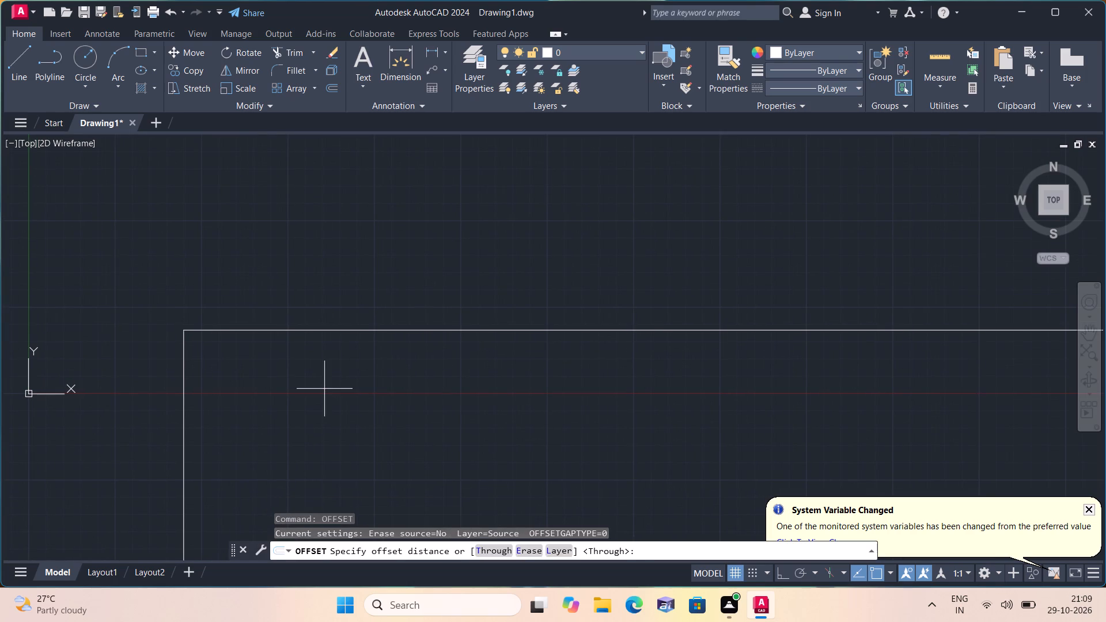
text(9")
key(space)
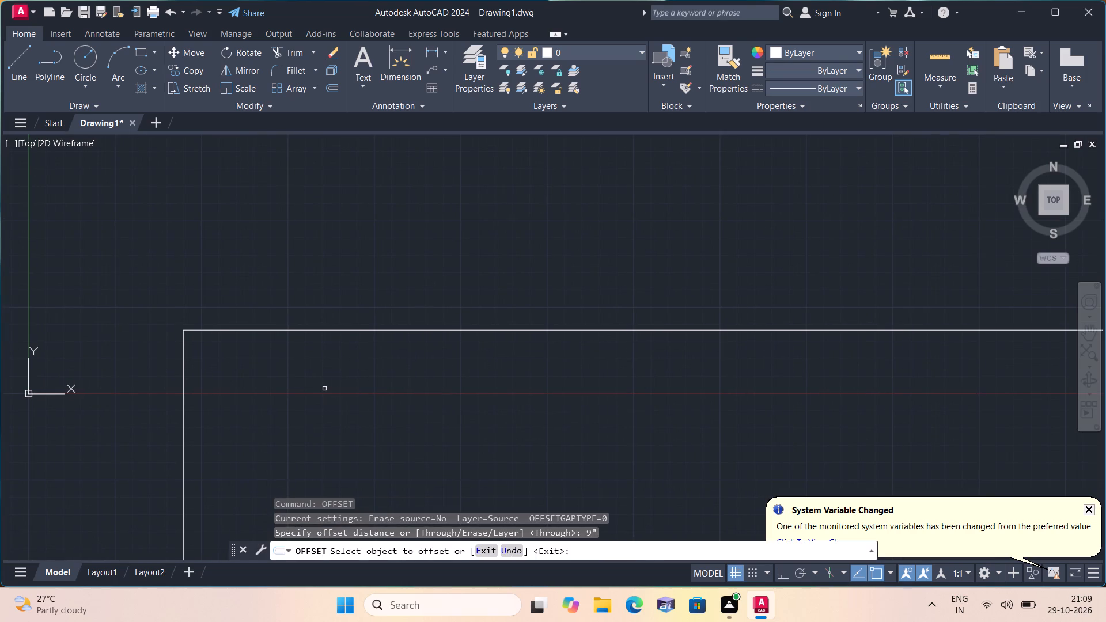
click(410, 329)
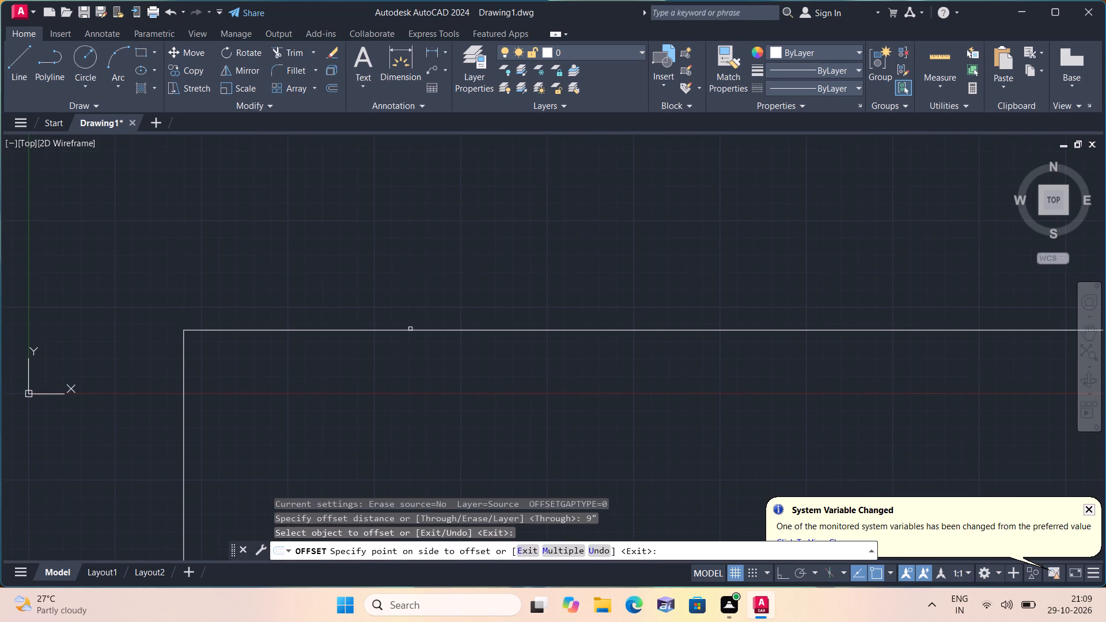
click(398, 380)
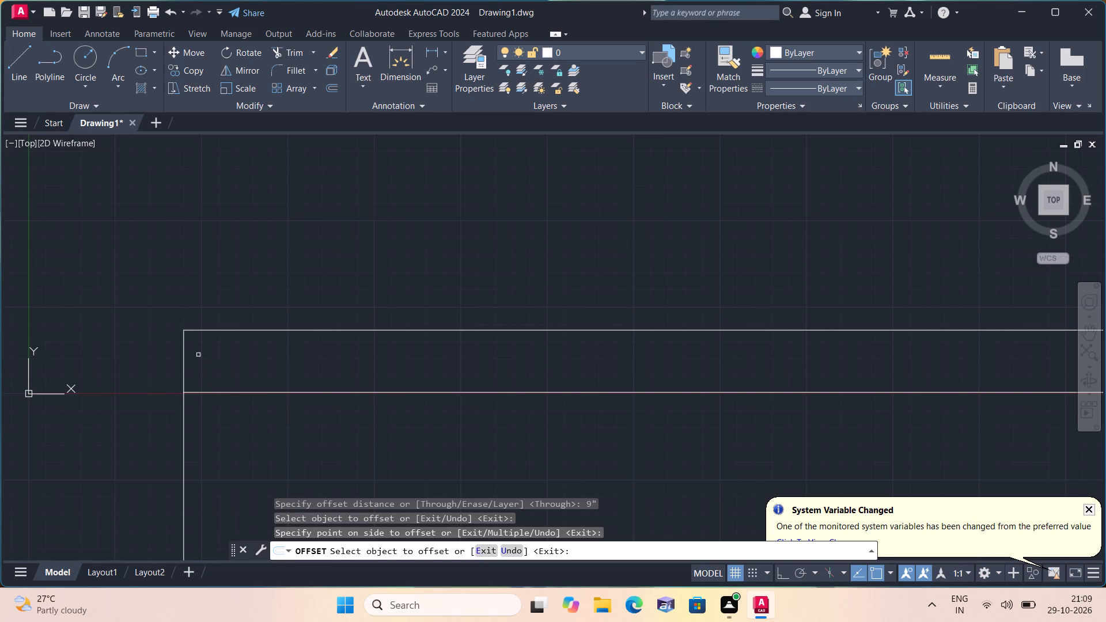
click(185, 346)
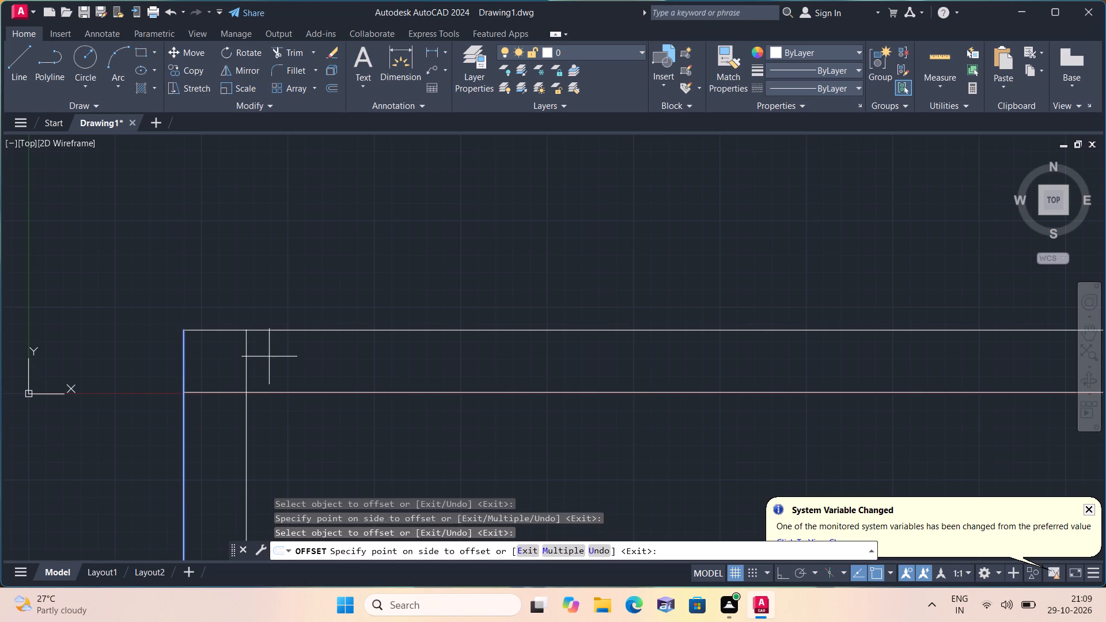
click(291, 355)
scroll(291, 355, down, 1)
middle_drag(365, 400, 336, 199)
scroll(334, 220, down, 2)
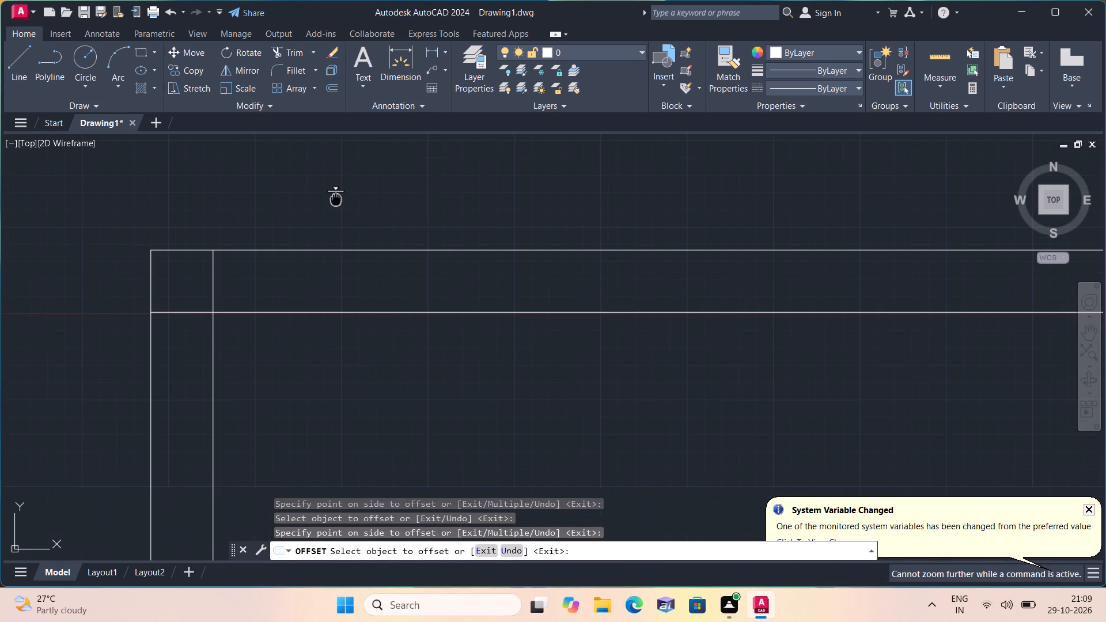
scroll(336, 199, down, 1)
key(space)
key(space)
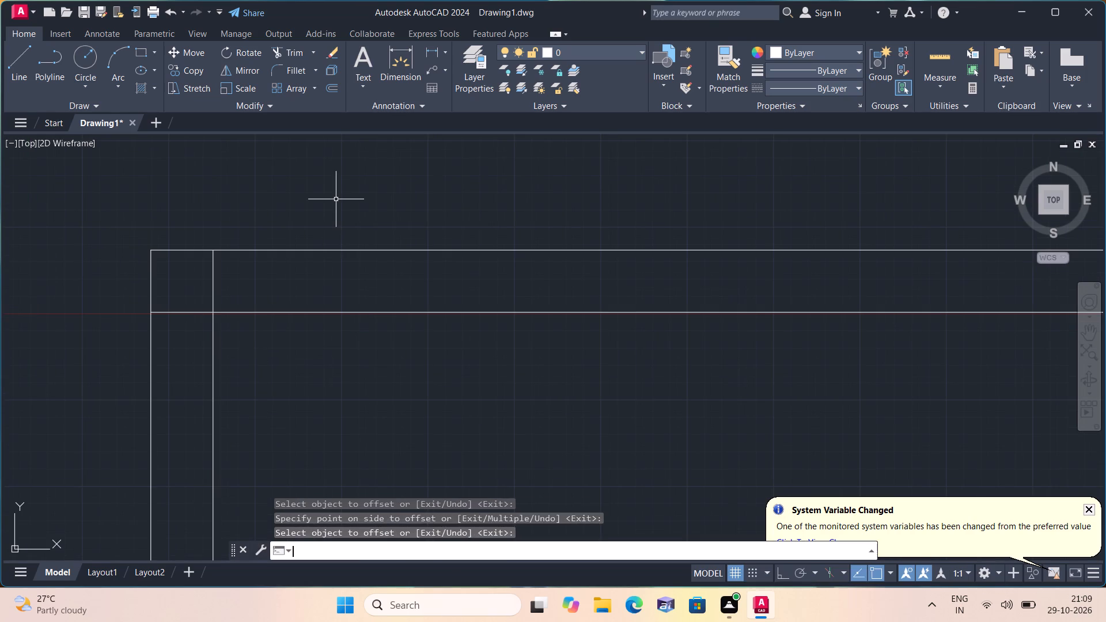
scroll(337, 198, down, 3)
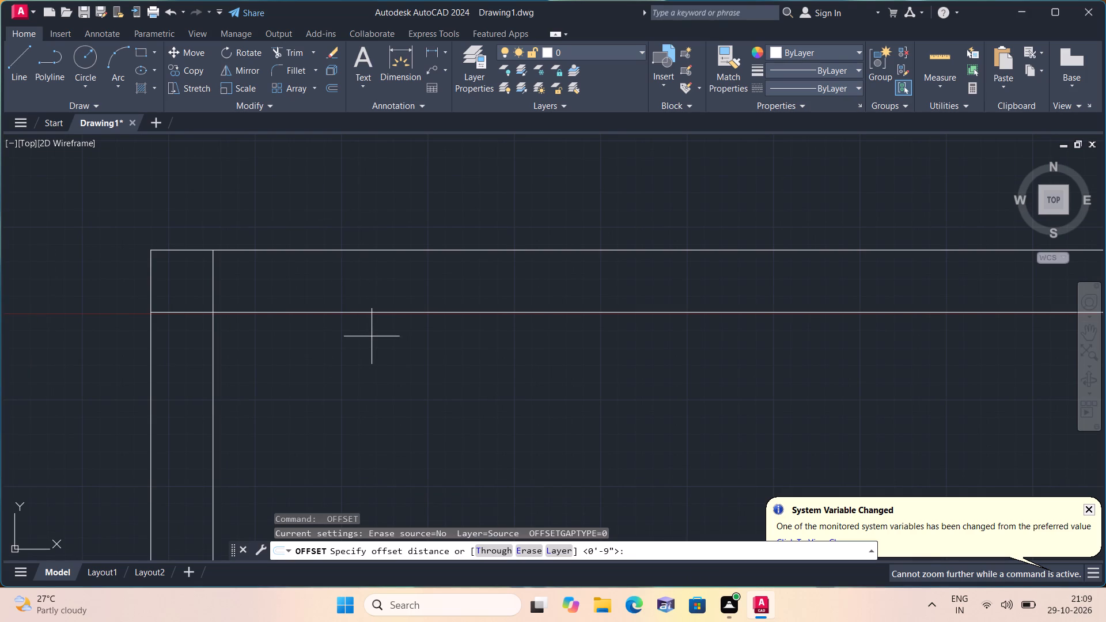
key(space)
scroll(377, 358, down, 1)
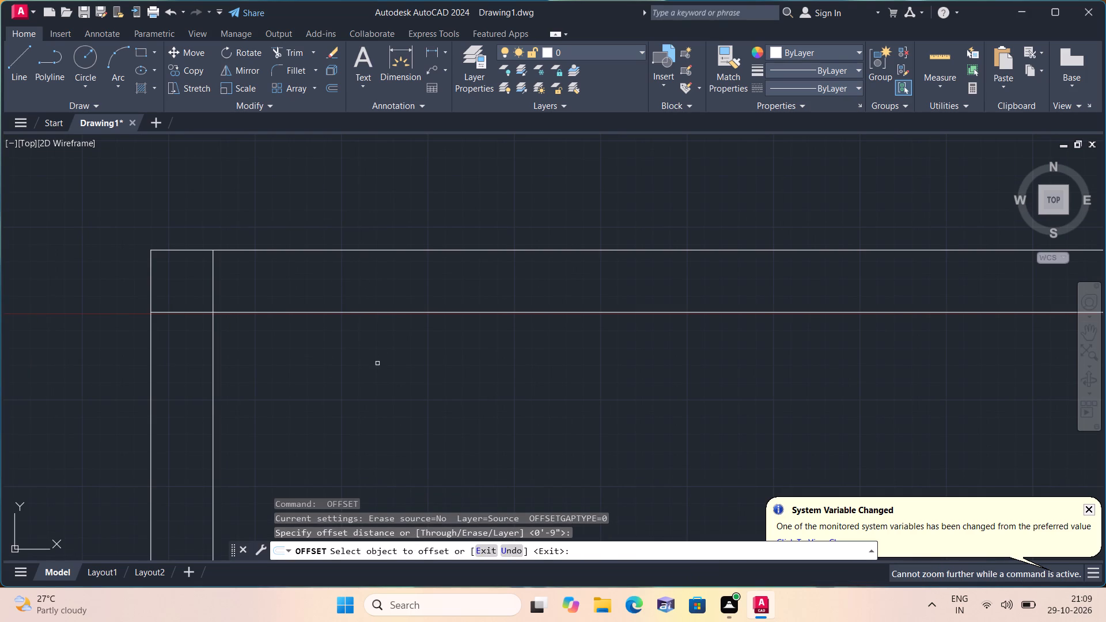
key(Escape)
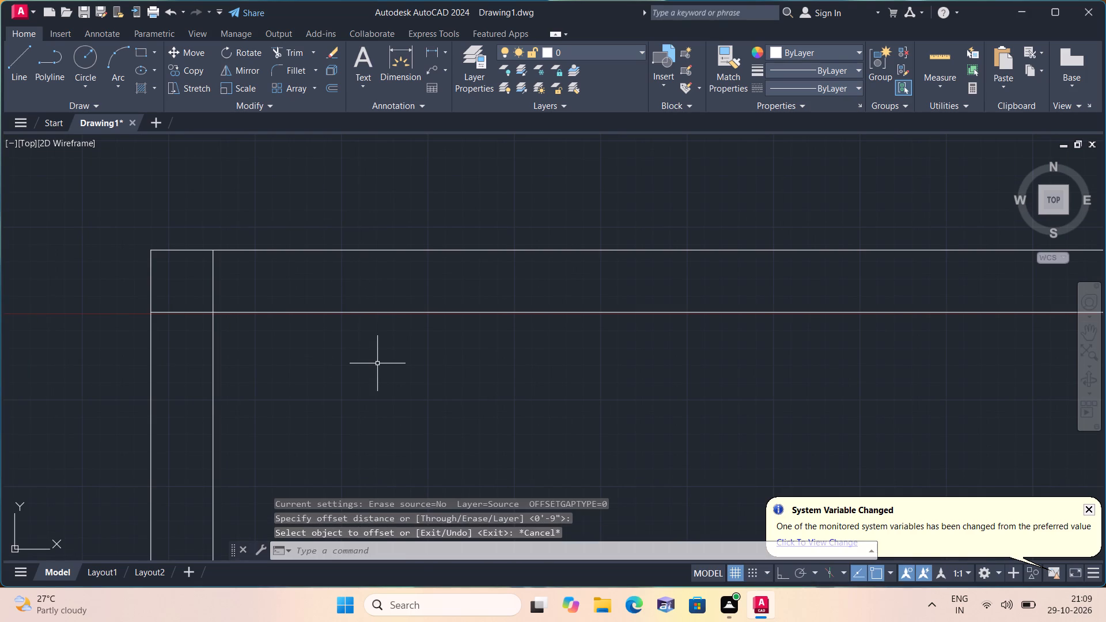
Offset the inner line of the left wall 5'6" to the right.
scroll(347, 409, down, 5)
middle_drag(350, 409, 269, 282)
scroll(273, 284, up, 1)
text(off 5'6")
key(space)
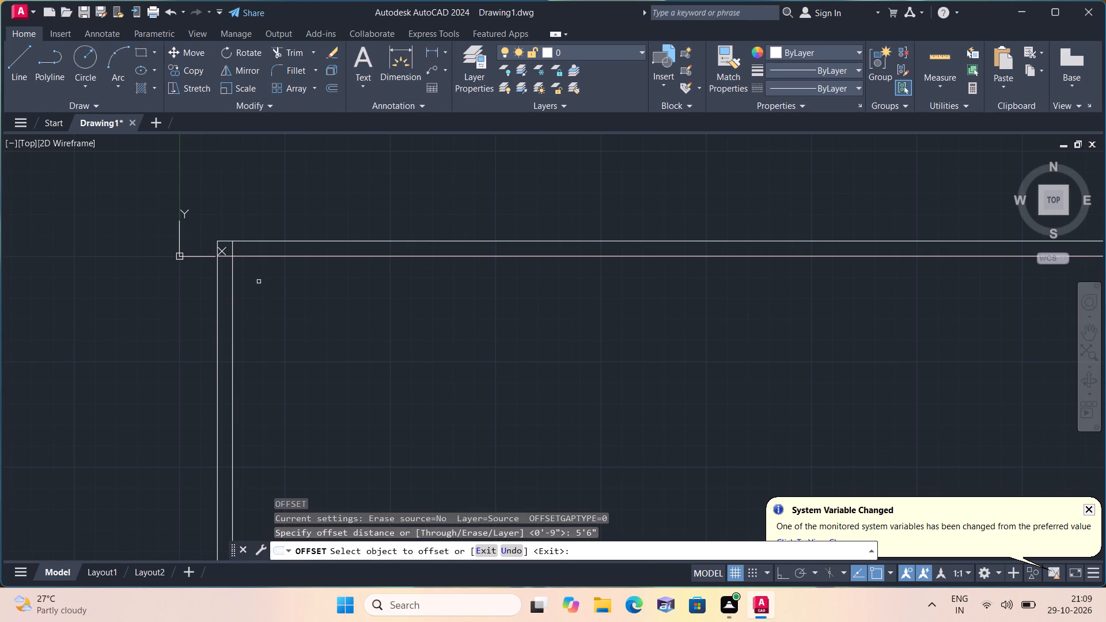
click(232, 270)
click(264, 270)
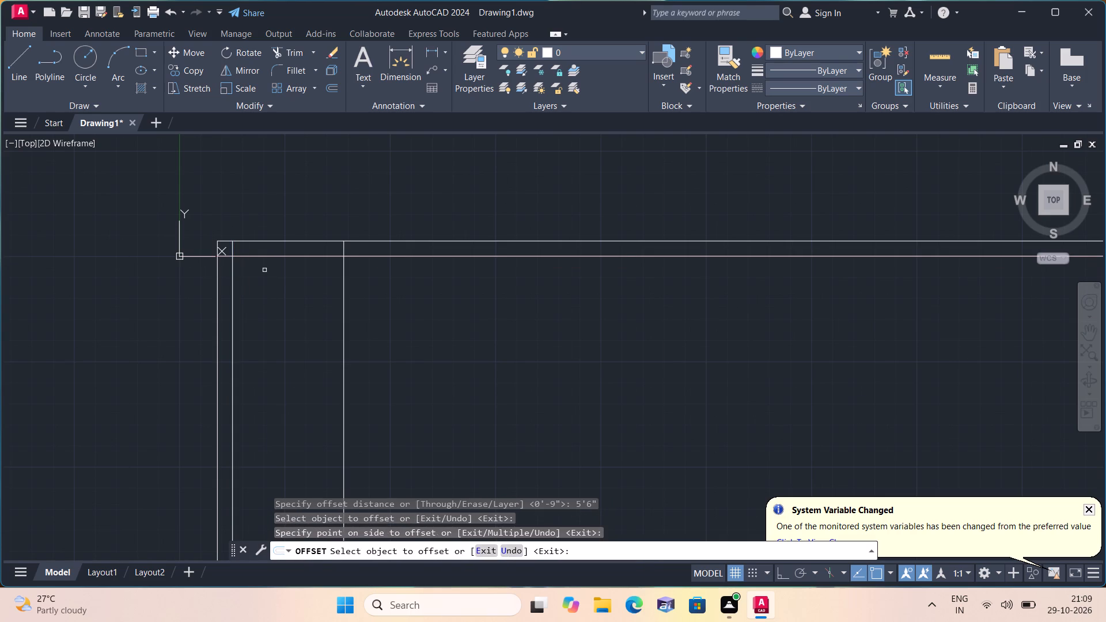
key(space)
Offset the new vertical line 4.5" to the right to form a partition wall.
key(space)
text(4.5")
key(space)
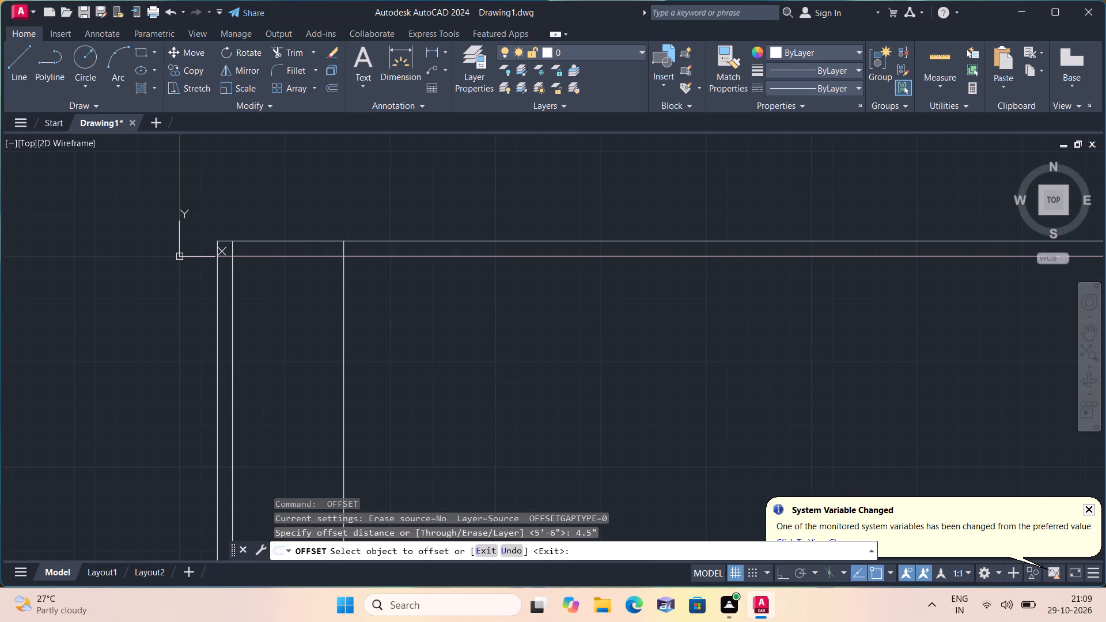
click(344, 305)
click(412, 295)
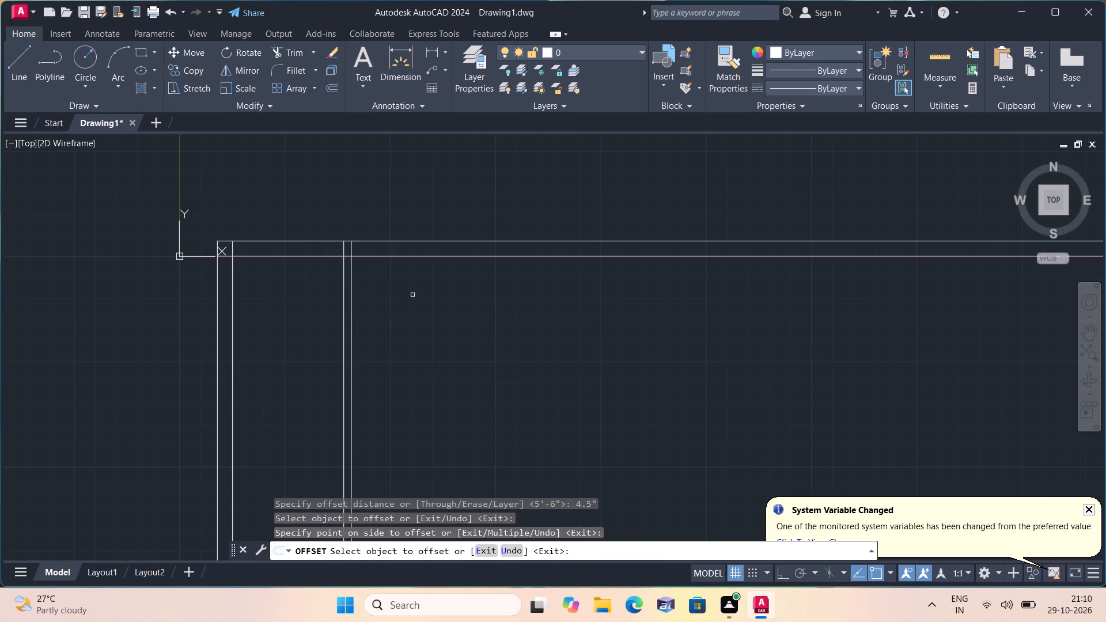
key(space)
Offset the partition wall's right-hand line 3'6" to the right.
key(space)
text(3'6")
key(space)
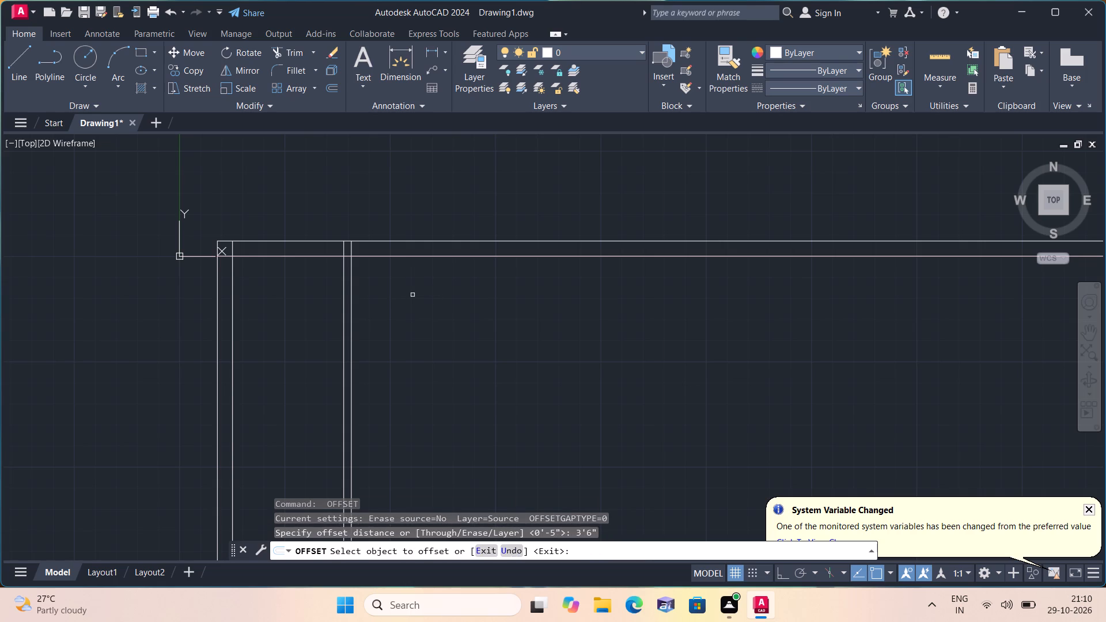
click(349, 288)
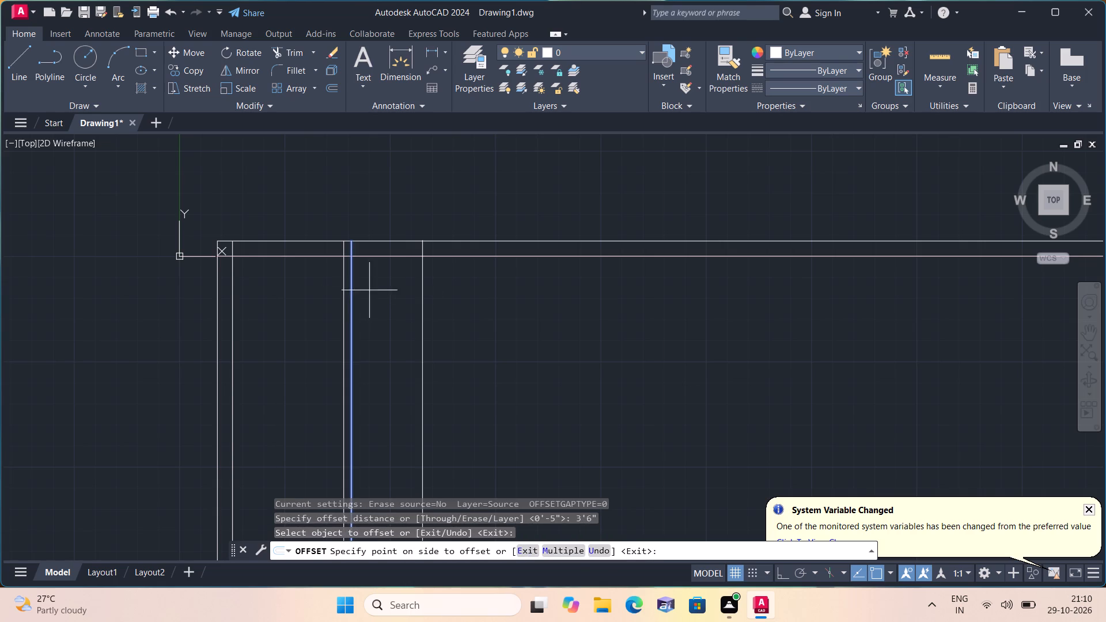
click(419, 296)
key(space)
Offset the rightmost vertical line 4.5" to the right to form the second partition wall.
key(space)
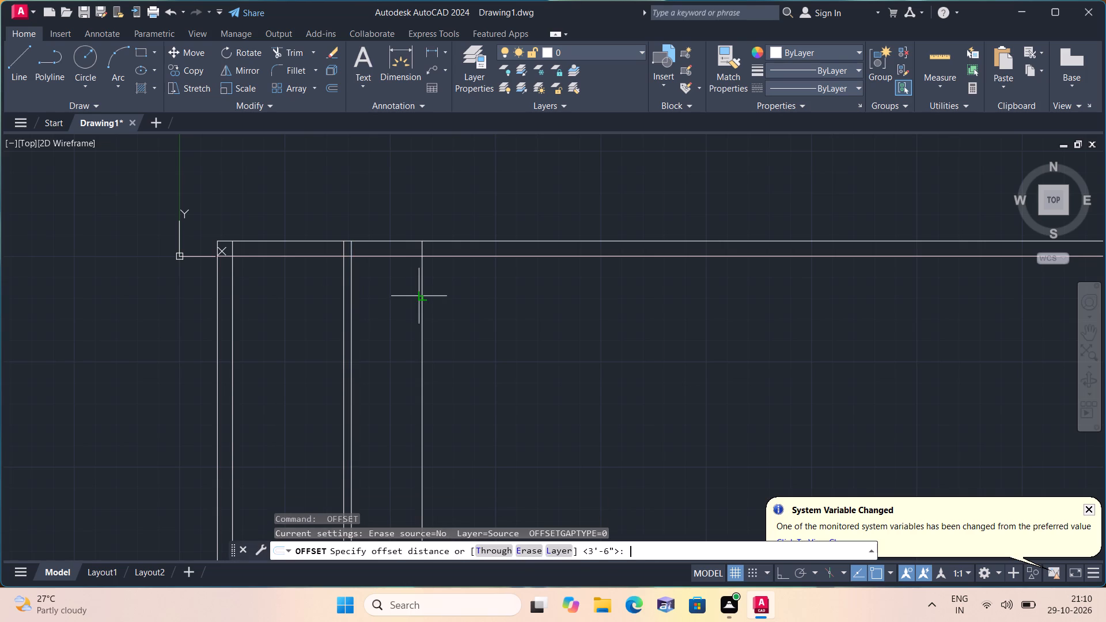
text(4.5")
key(space)
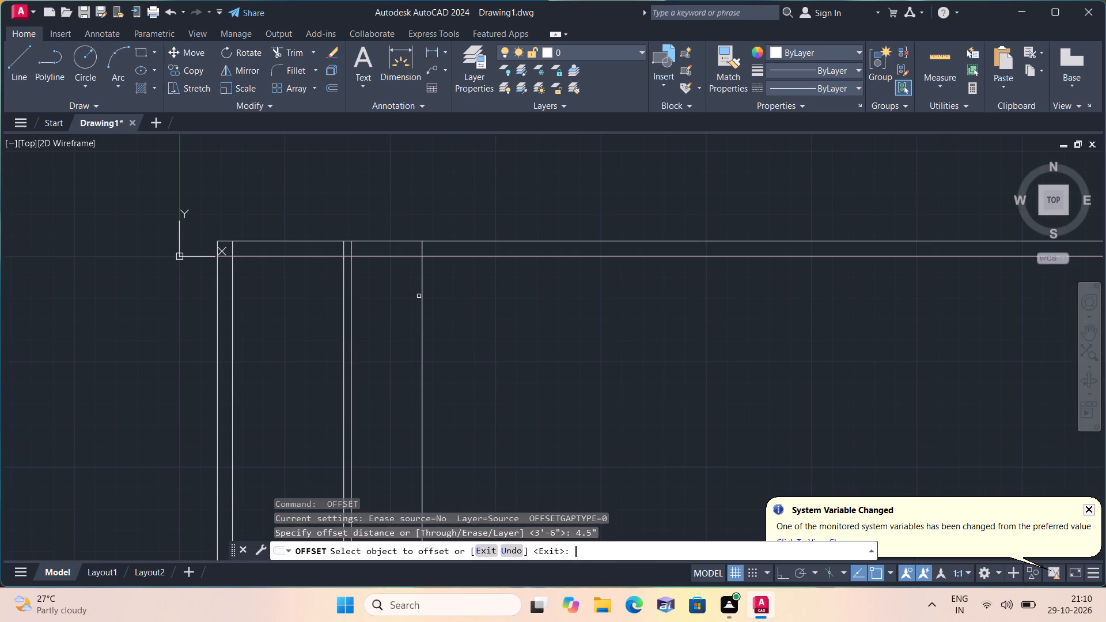
click(426, 297)
click(425, 293)
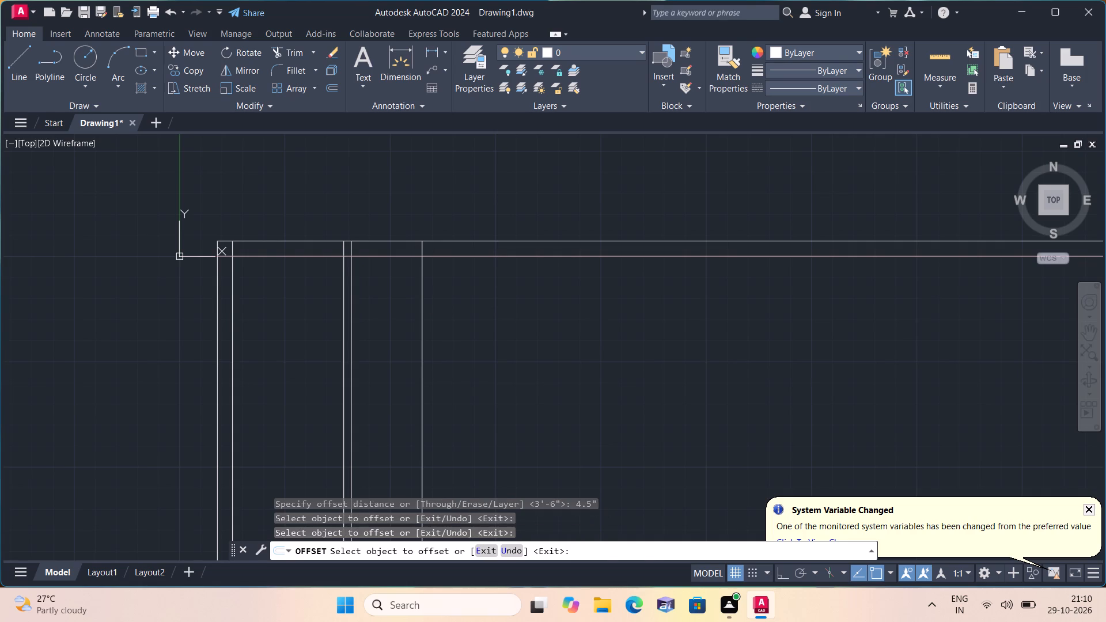
click(424, 291)
click(454, 290)
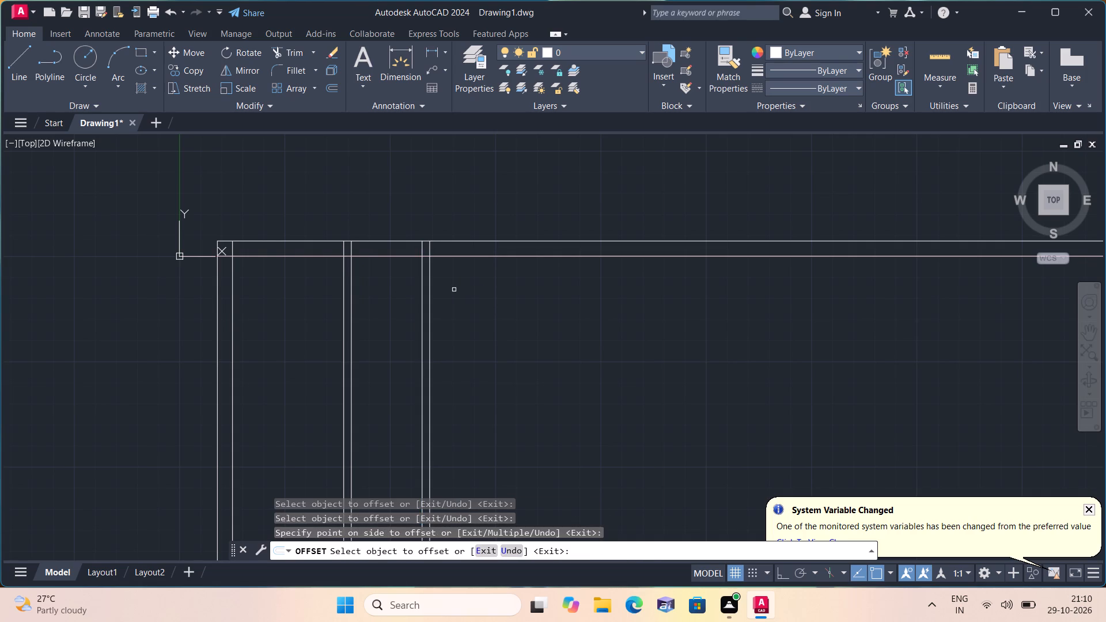
key(space)
Offset the second partition's right-hand line 8'9" to the right.
key(space)
text(8'9")
key(space)
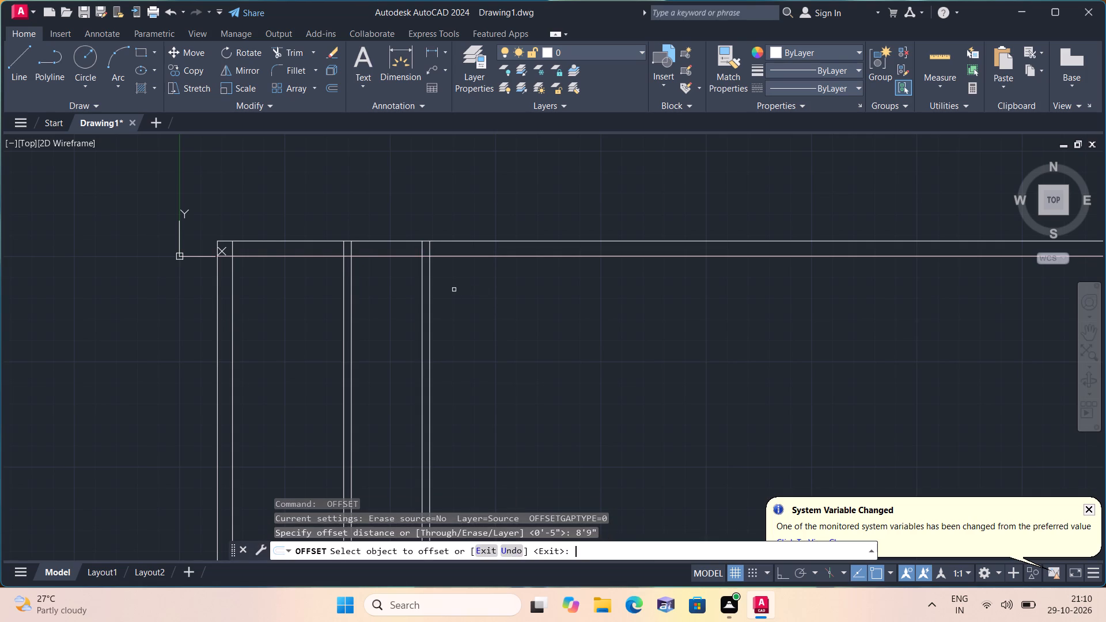
click(429, 276)
click(494, 274)
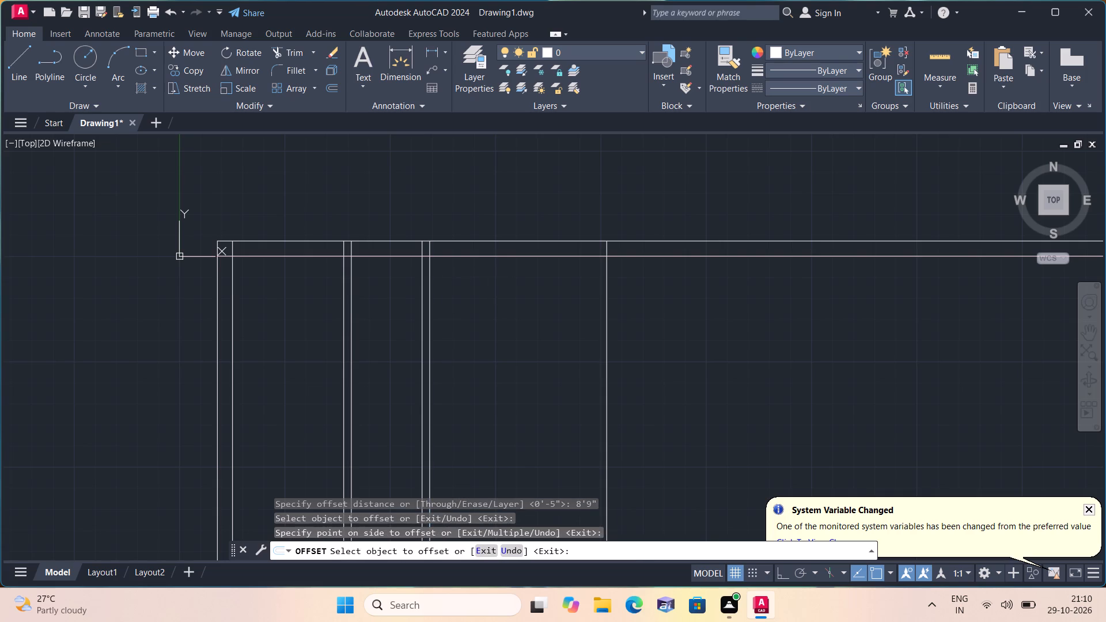
key(space)
Offset the new vertical line 9" to the right to form the right outer wall.
key(space)
text(9")
key(space)
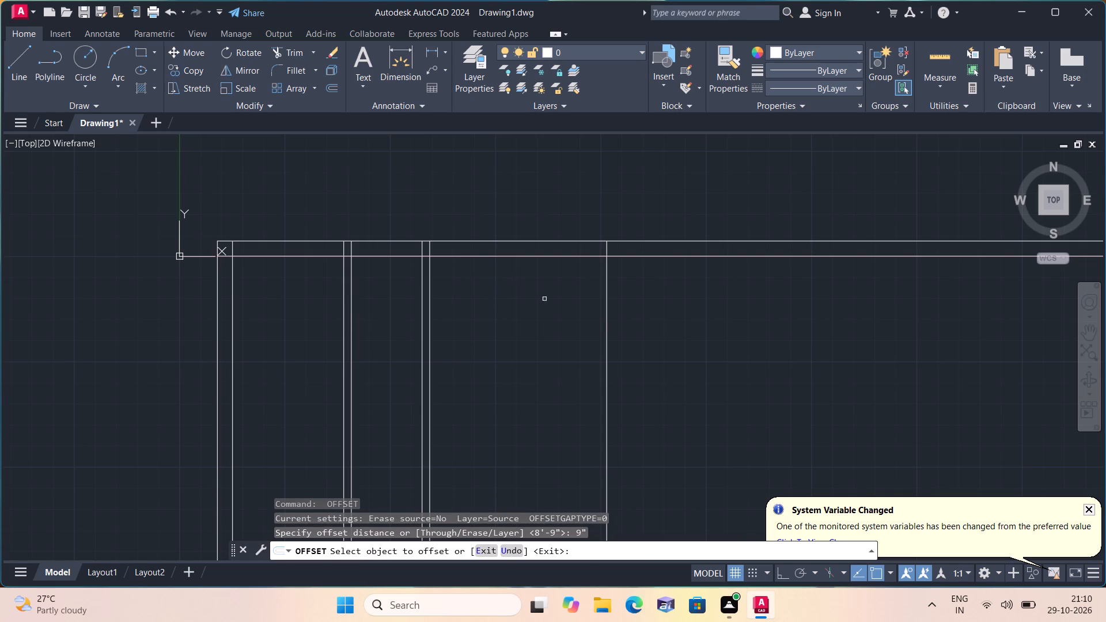
click(608, 325)
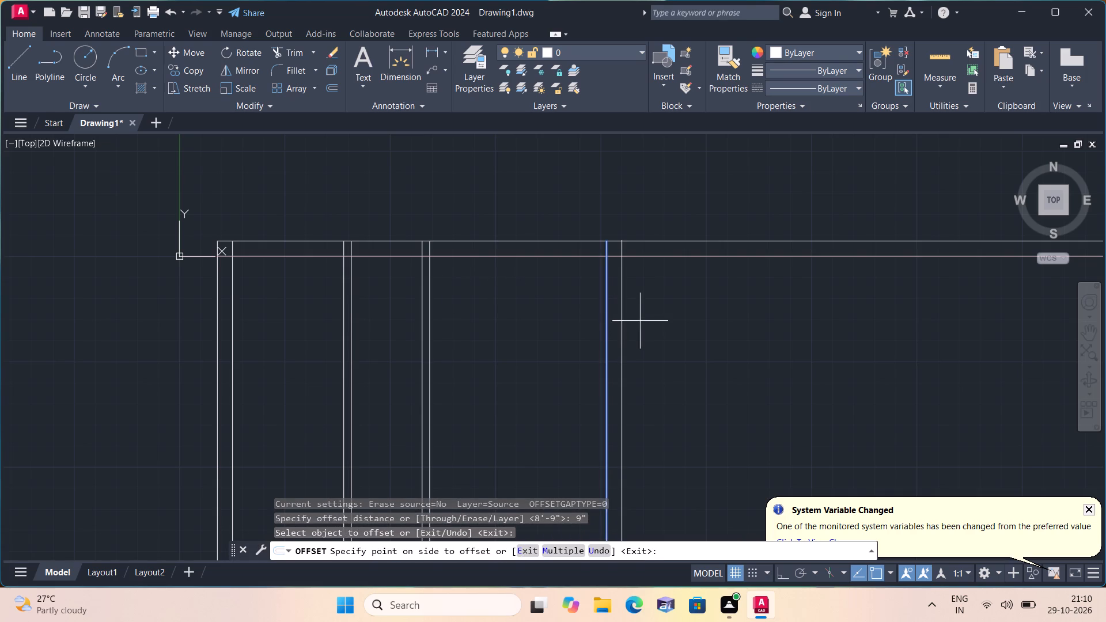
click(642, 320)
key(space)
Trim the top wall lines beyond the right outer wall and the overlapping inner lines at the top-right corner.
text(trim)
key(space)
drag(634, 222, 683, 289)
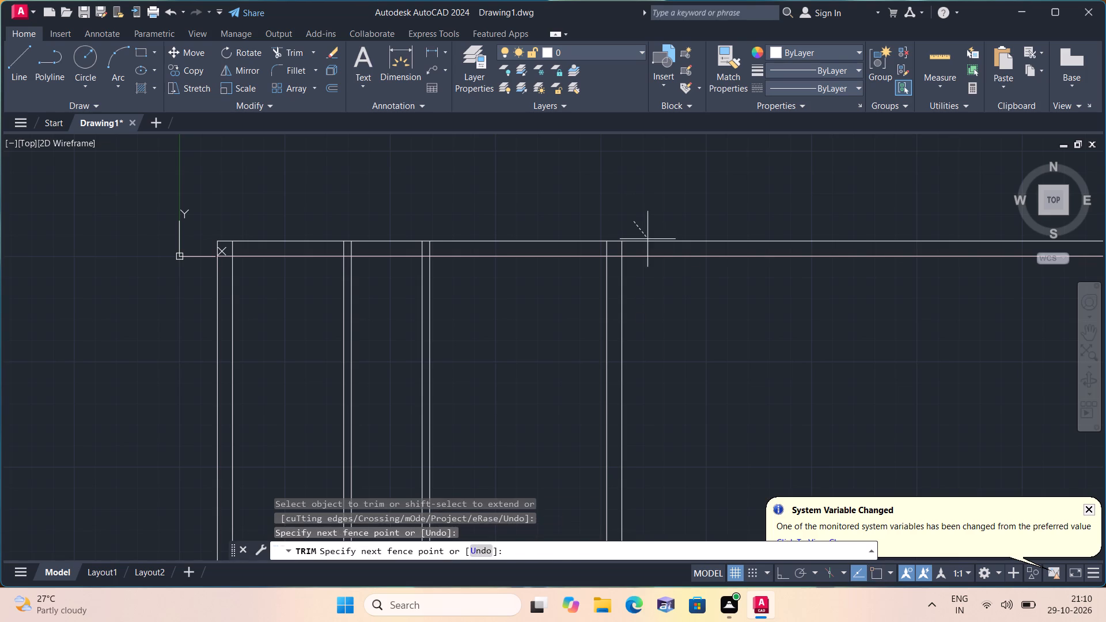
drag(683, 289, 690, 303)
scroll(632, 268, up, 2)
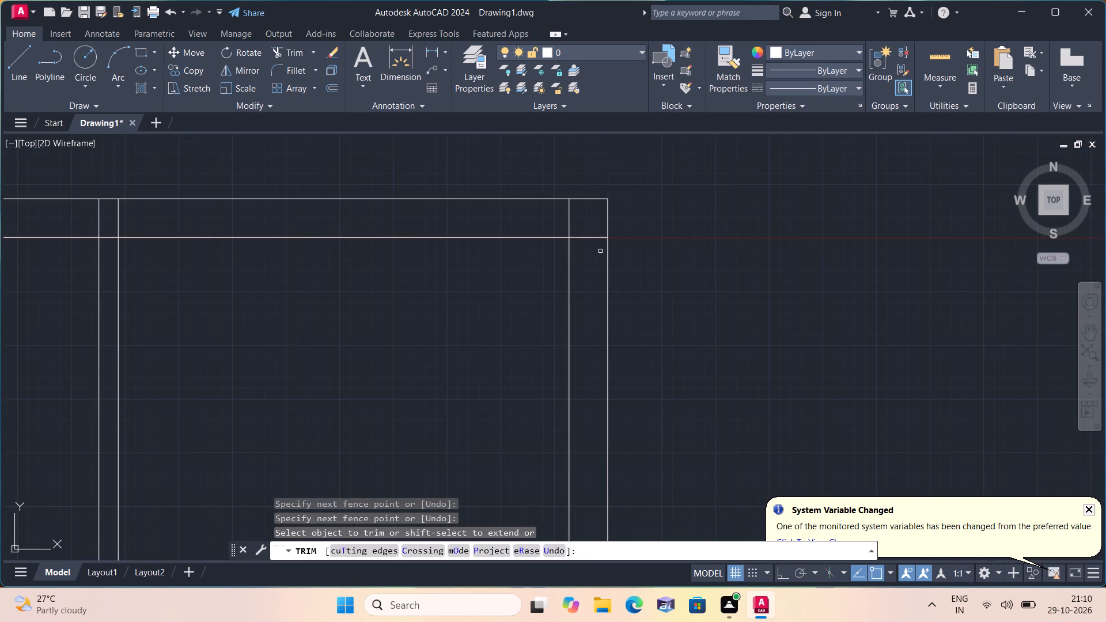
click(600, 250)
click(553, 206)
Trim the ends of both partition walls' lines where they cross the top outer wall.
scroll(557, 210, down, 1)
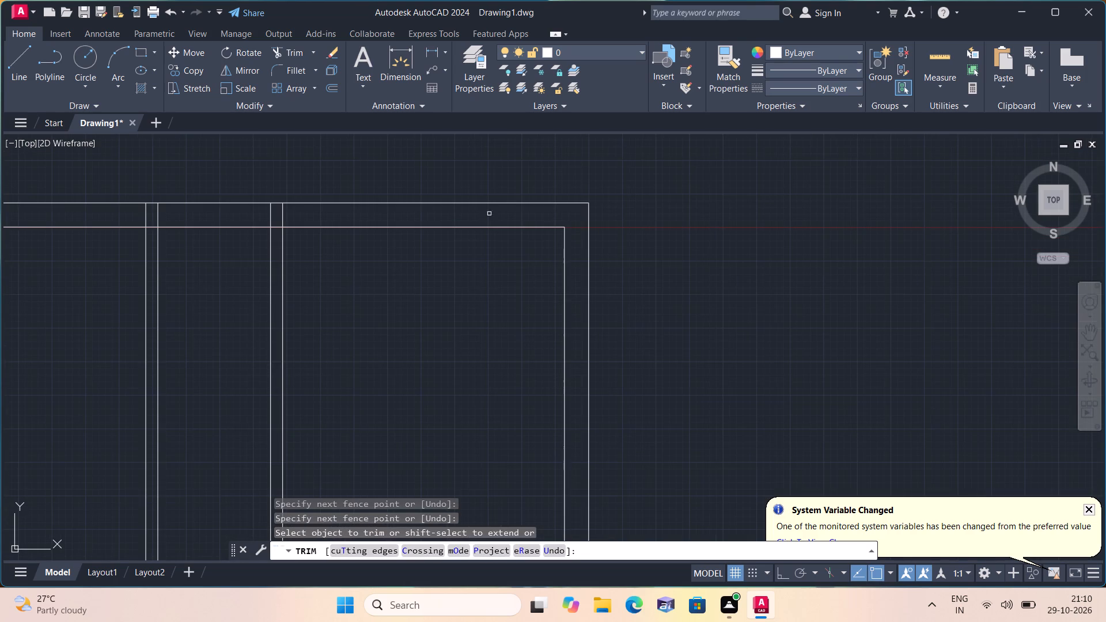
drag(123, 217, 130, 215)
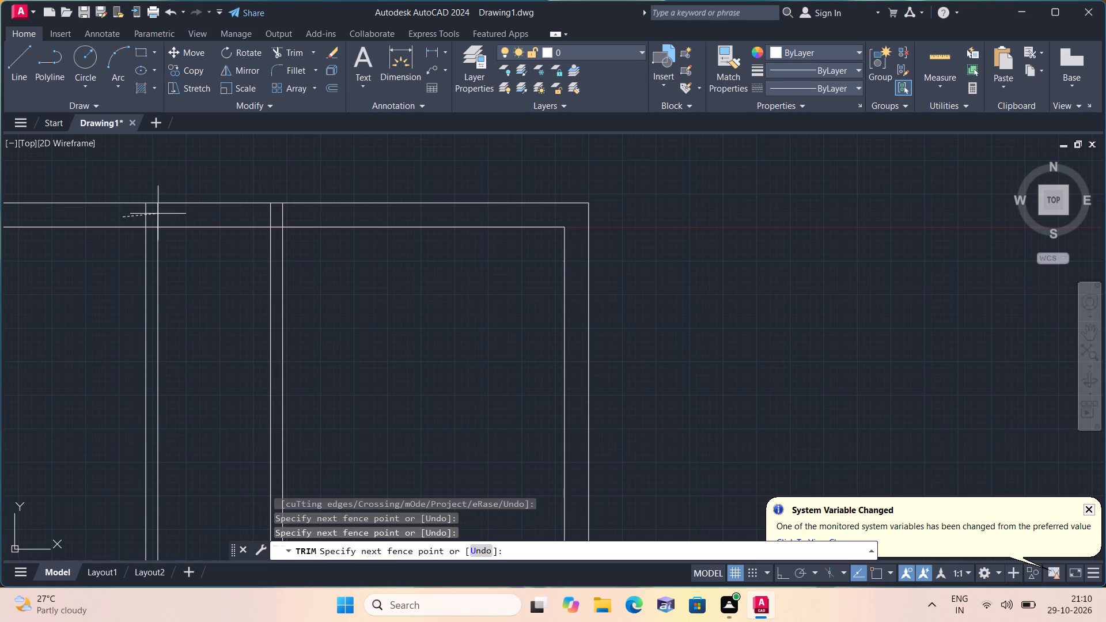
click(301, 218)
Trim the overlapping inner wall lines at the top-left corner of the outer walls.
middle_drag(320, 212, 543, 221)
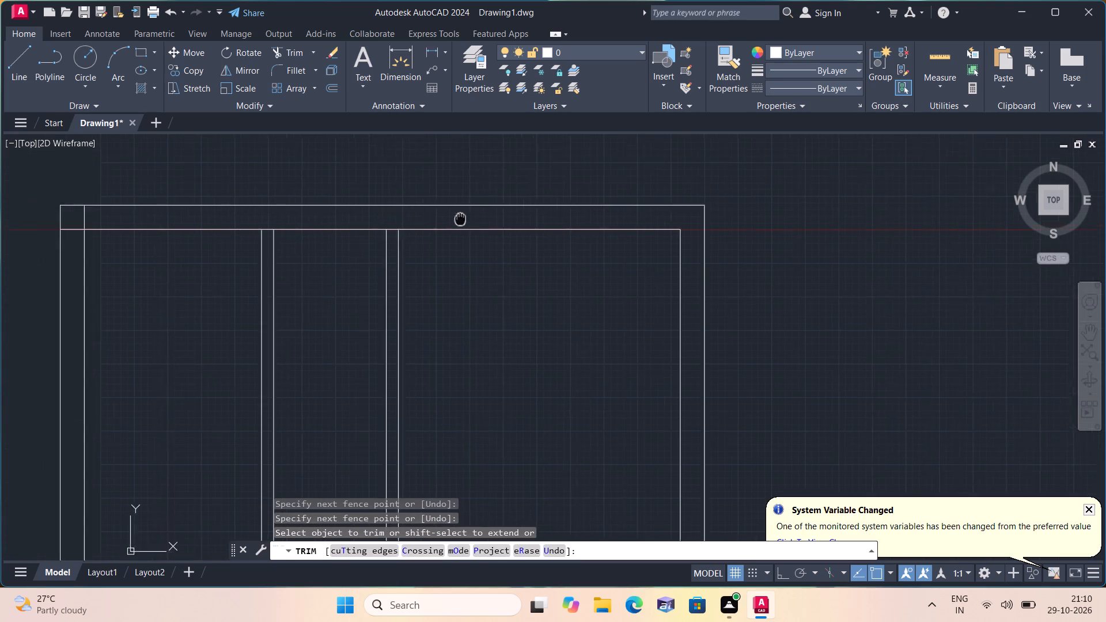
middle_drag(543, 221, 555, 221)
scroll(218, 240, up, 1)
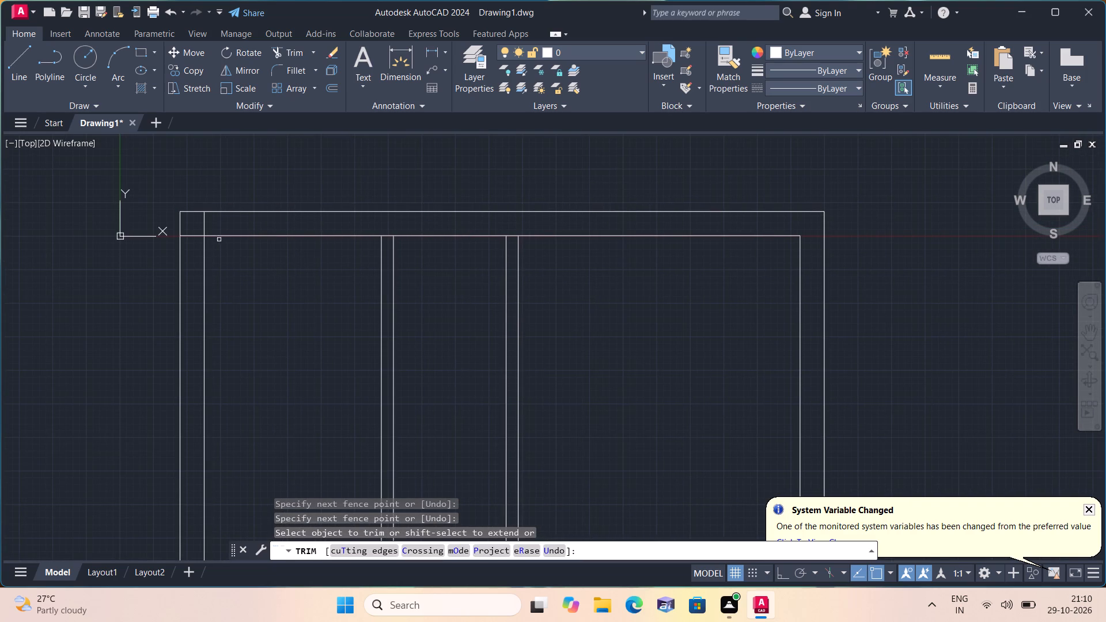
click(173, 243)
click(210, 213)
Trim the top wall's inner line between the faces of each of the two partition walls.
scroll(210, 213, down, 1)
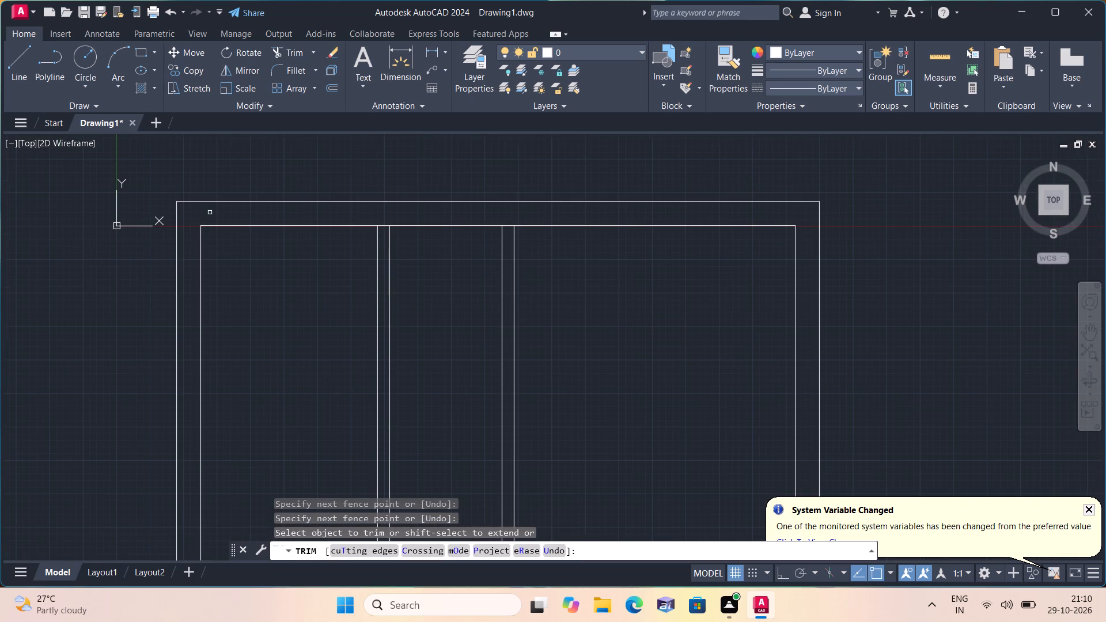
scroll(267, 217, up, 1)
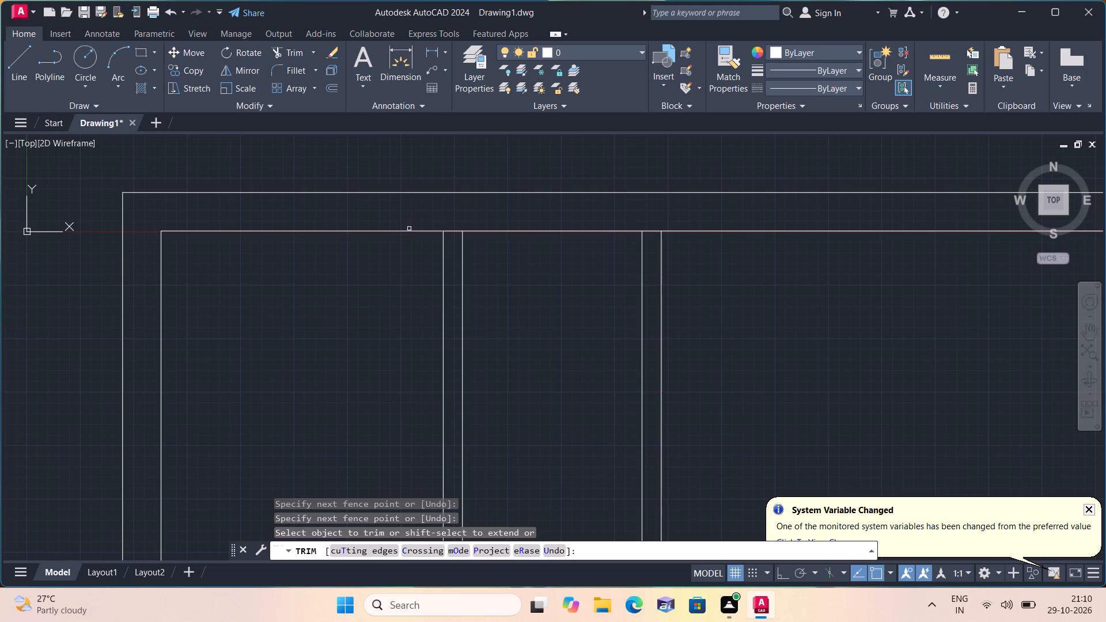
click(449, 233)
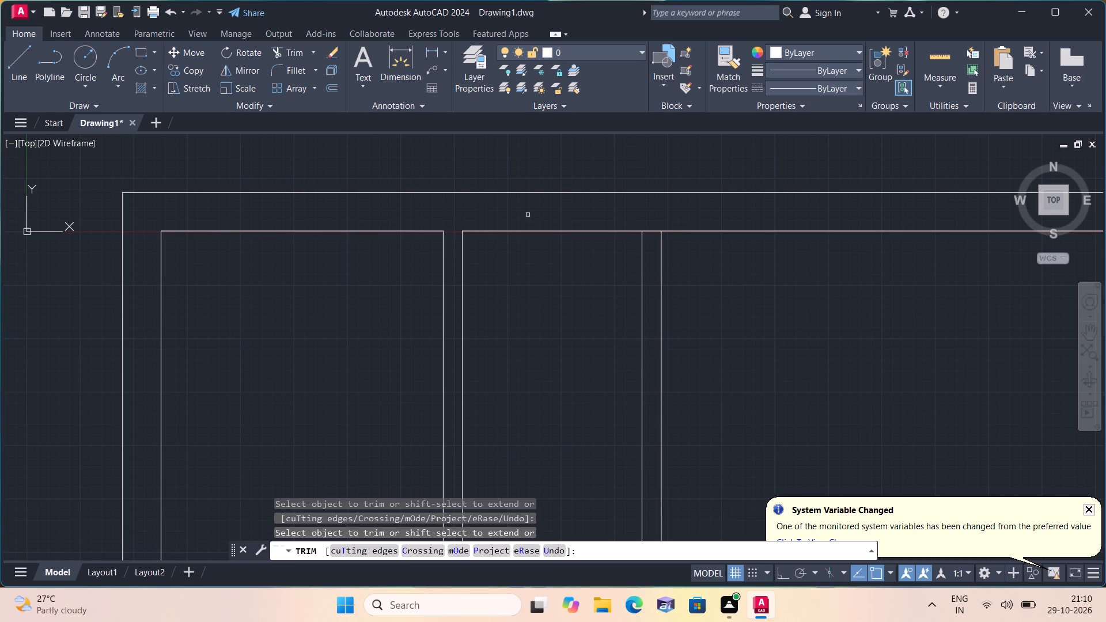
click(647, 229)
middle_drag(644, 228, 542, 192)
scroll(624, 223, down, 1)
scroll(542, 192, down, 1)
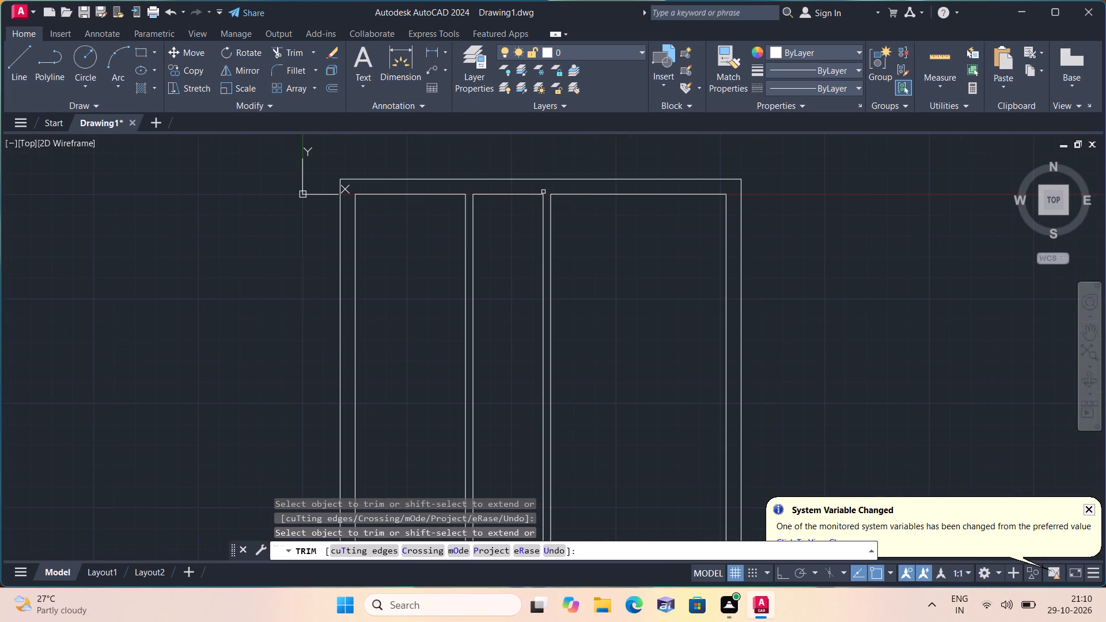
key(space)
Offset the middle room's top inner wall line 5' downward.
text(off 5')
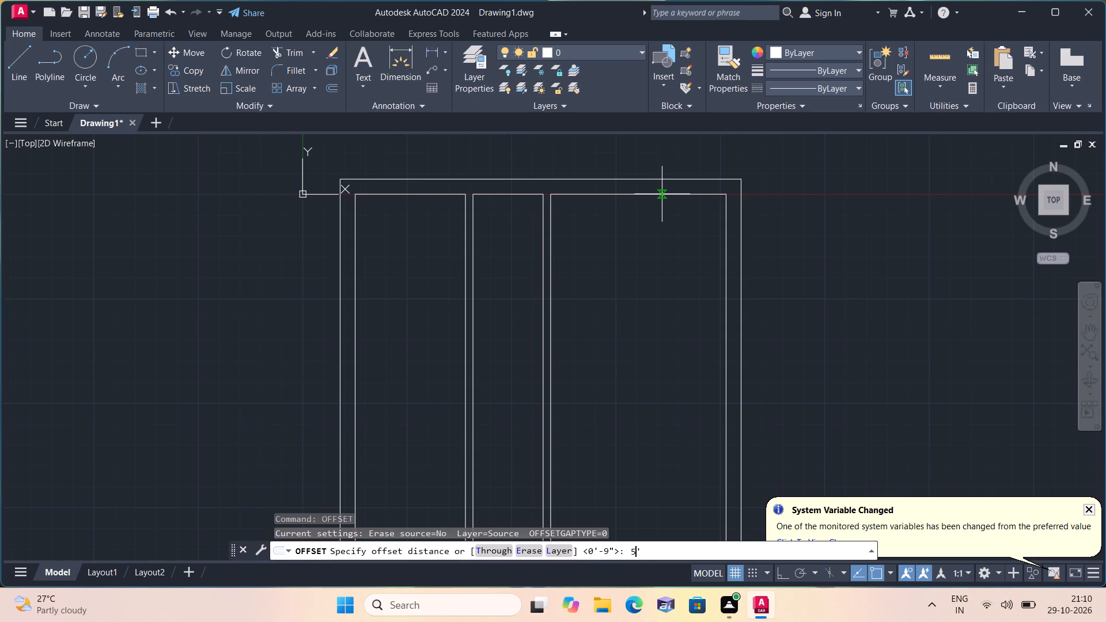
key(space)
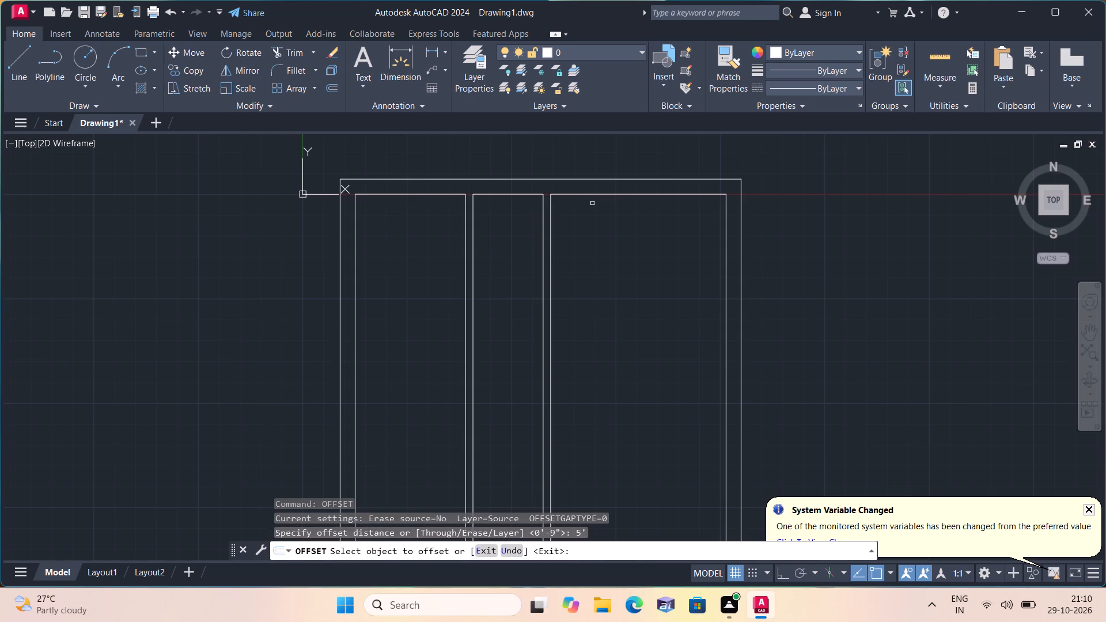
click(514, 194)
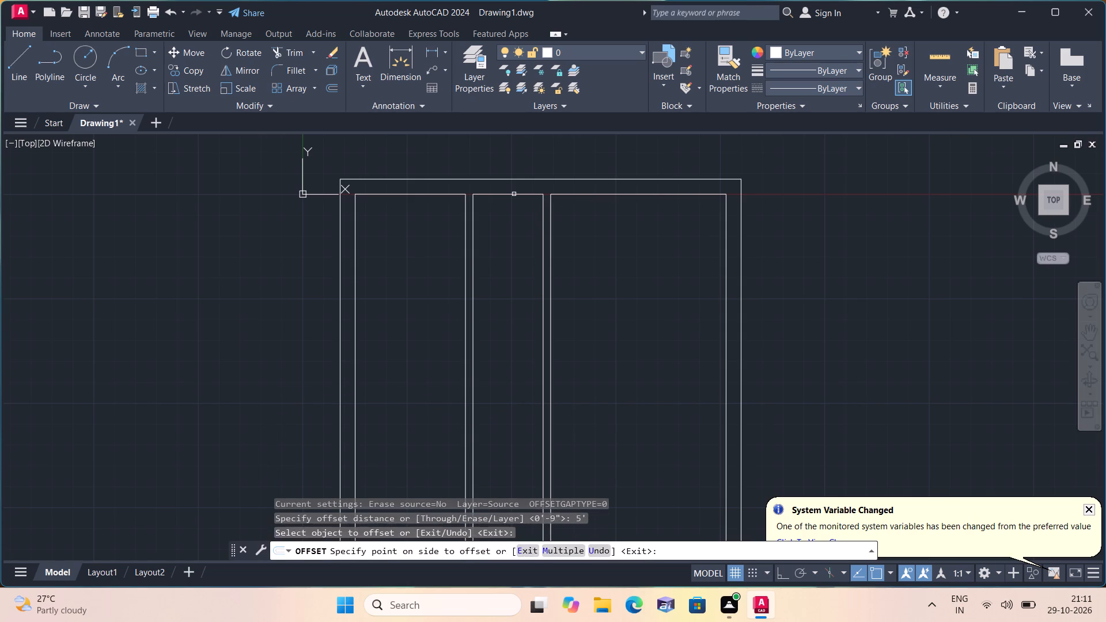
click(516, 254)
key(space)
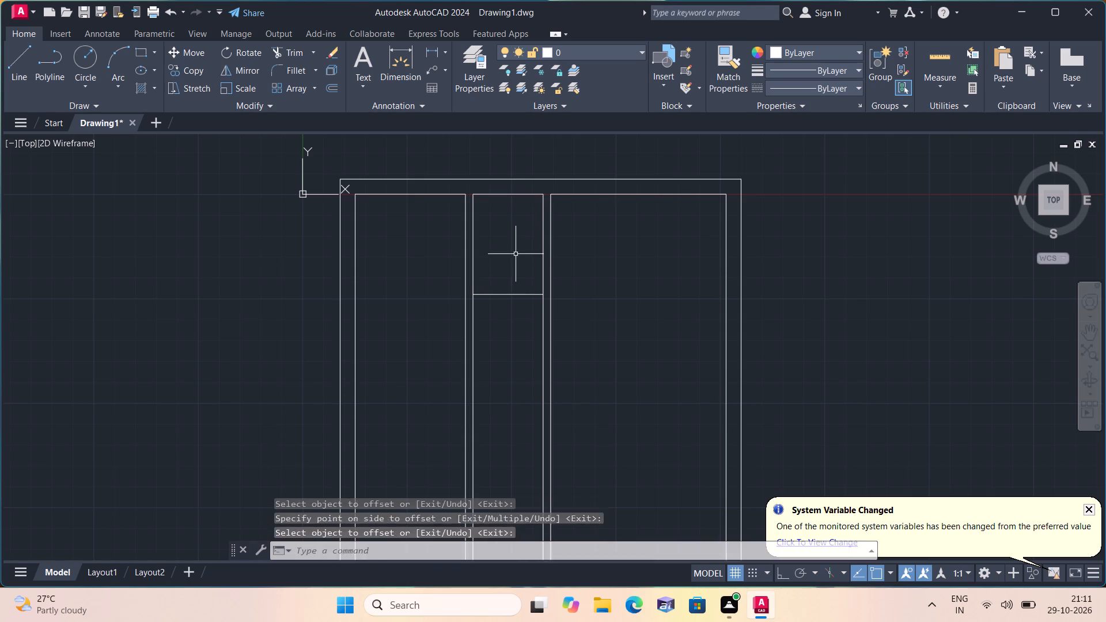
Offset the middle room's new horizontal line 4.5" downward to form a cross wall.
key(space)
text(4.5")
key(space)
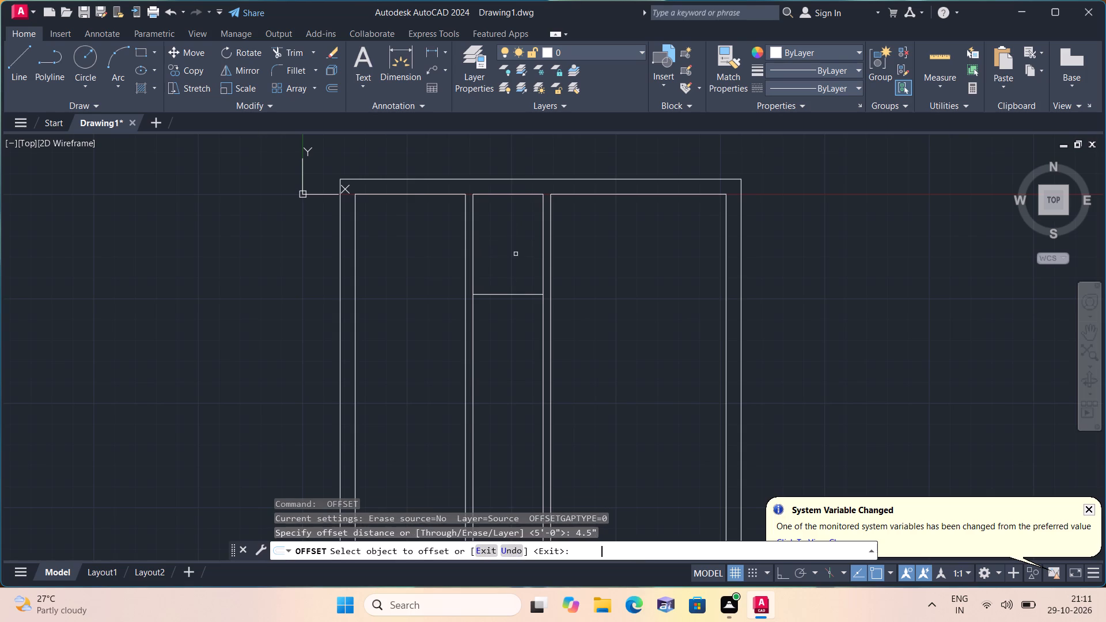
click(513, 294)
click(516, 344)
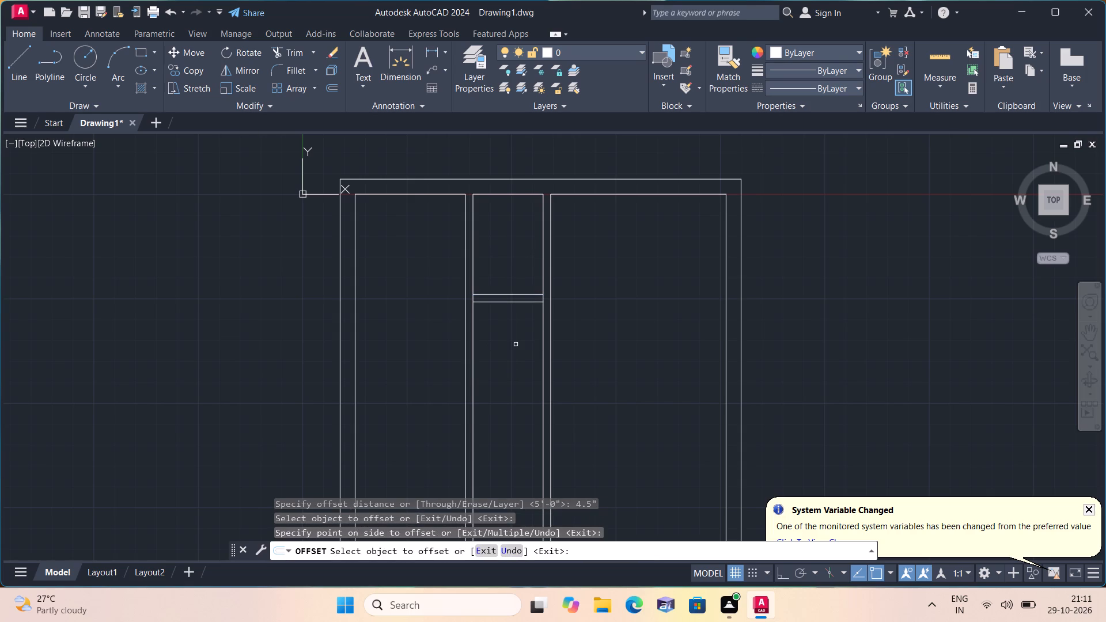
key(space)
Offset the left room's top inner wall line 7' downward.
key(space)
text(7')
key(space)
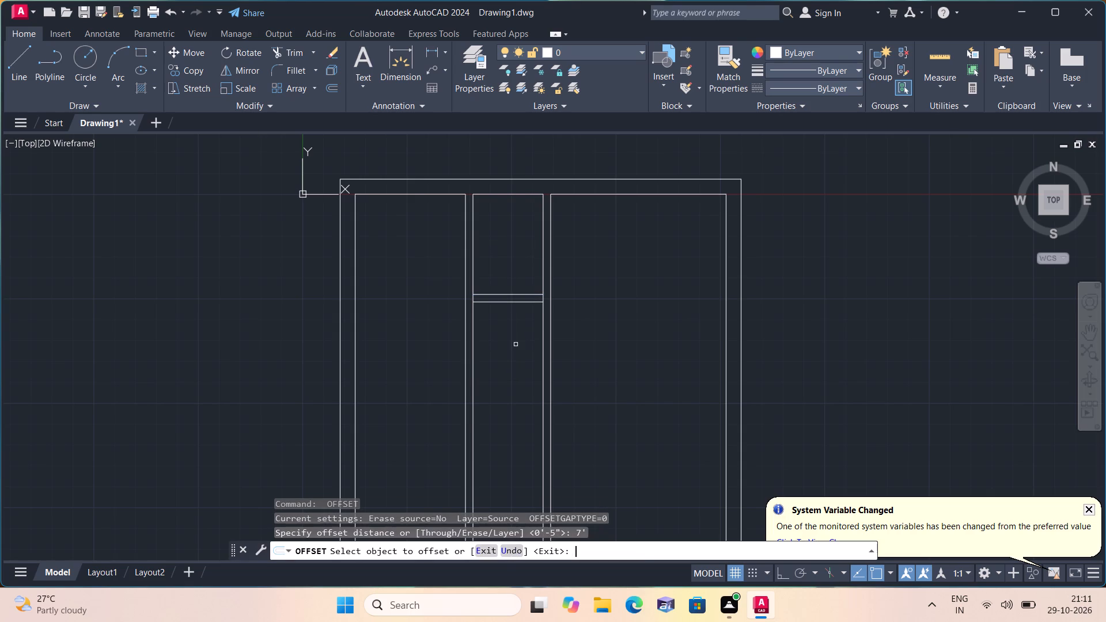
click(454, 195)
click(454, 281)
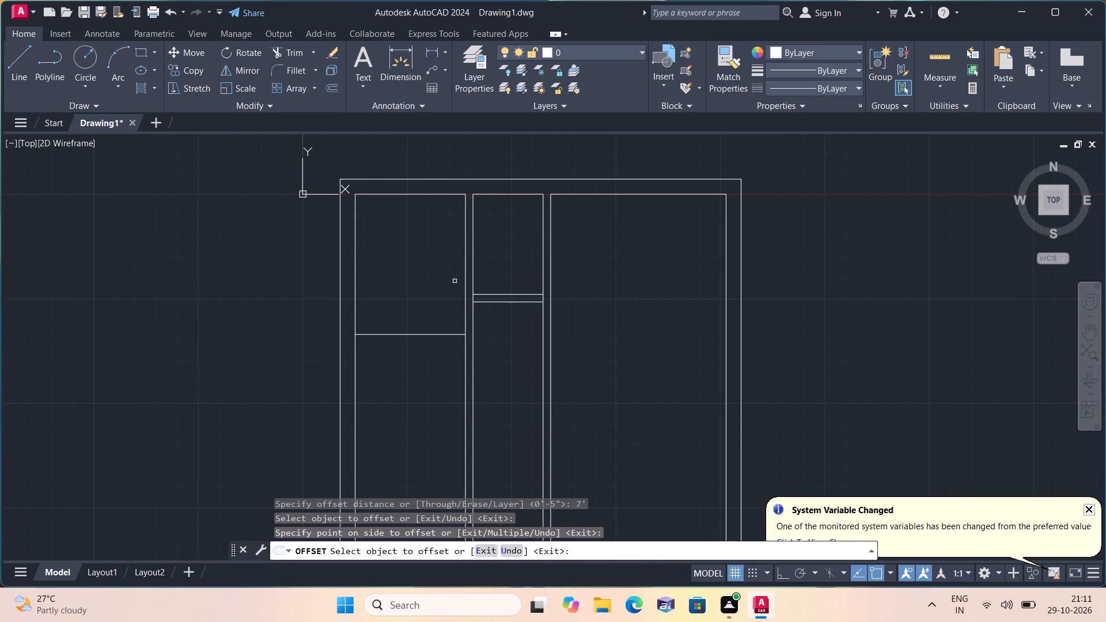
key(space)
Offset the left room's new horizontal line 4.5" downward to form a cross wall.
key(space)
text(4.5")
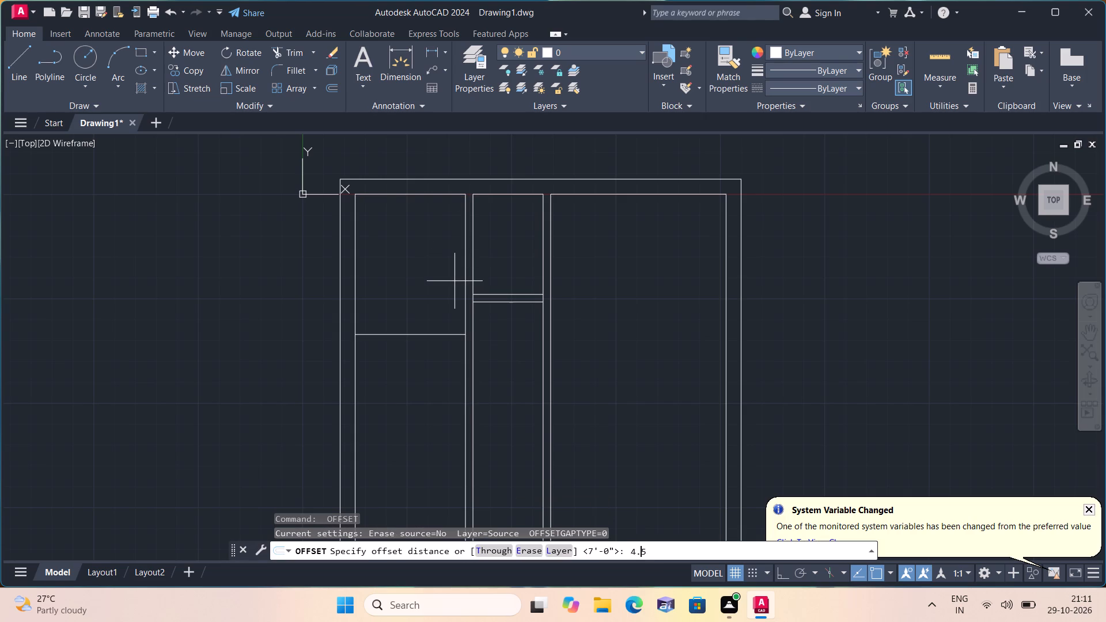
key(space)
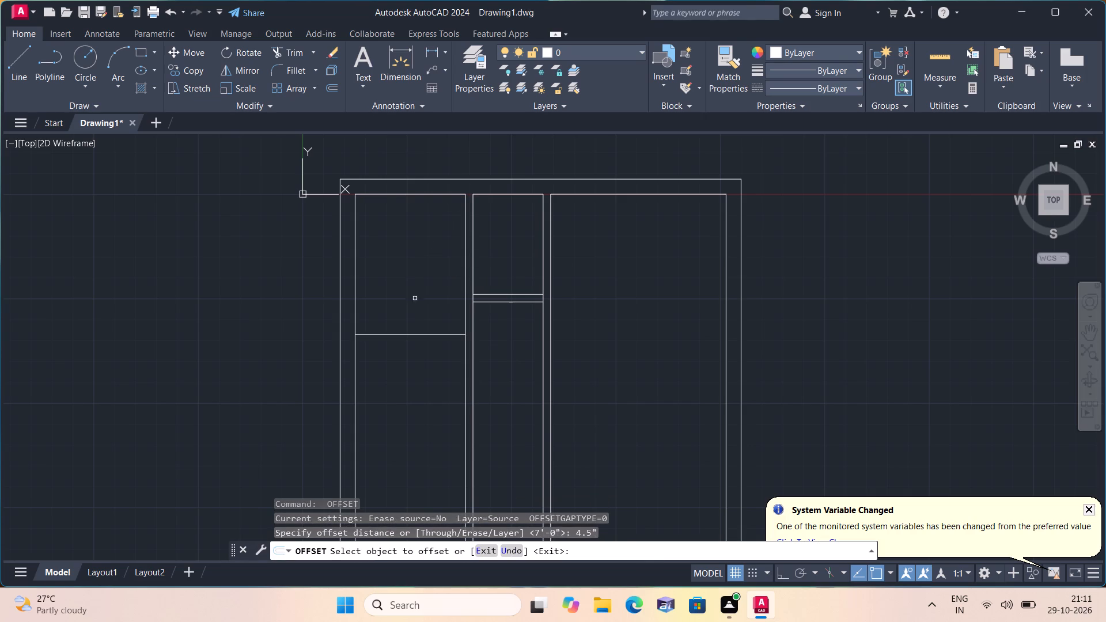
click(381, 332)
click(392, 365)
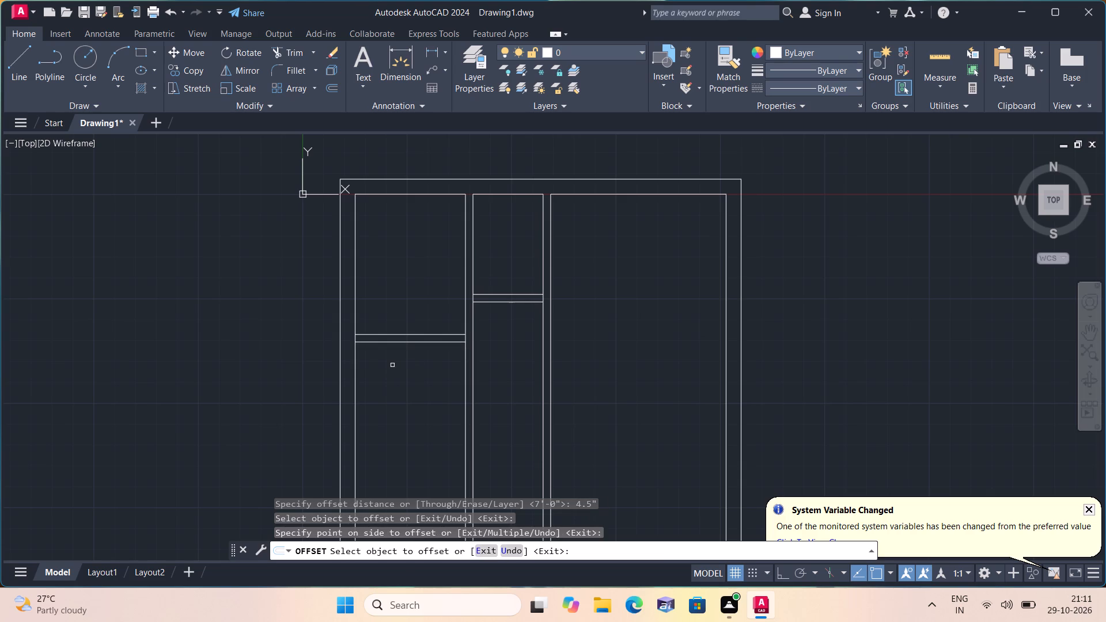
key(space)
Offset the right room's top inner wall line 9'10.5" downward.
key(space)
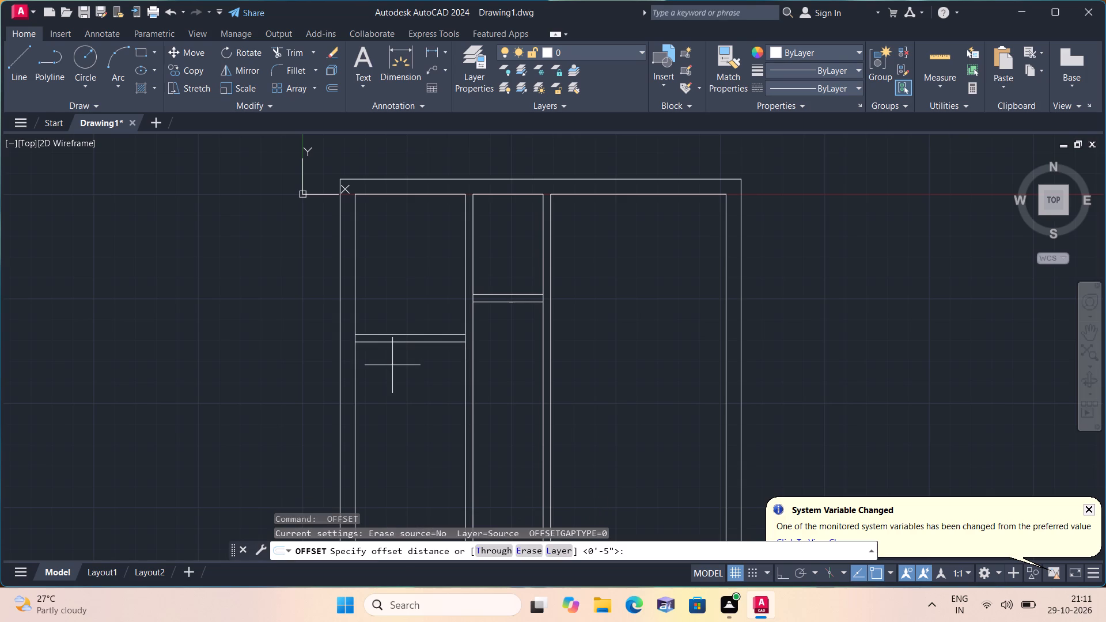
text(9'10.)
text(5")
key(space)
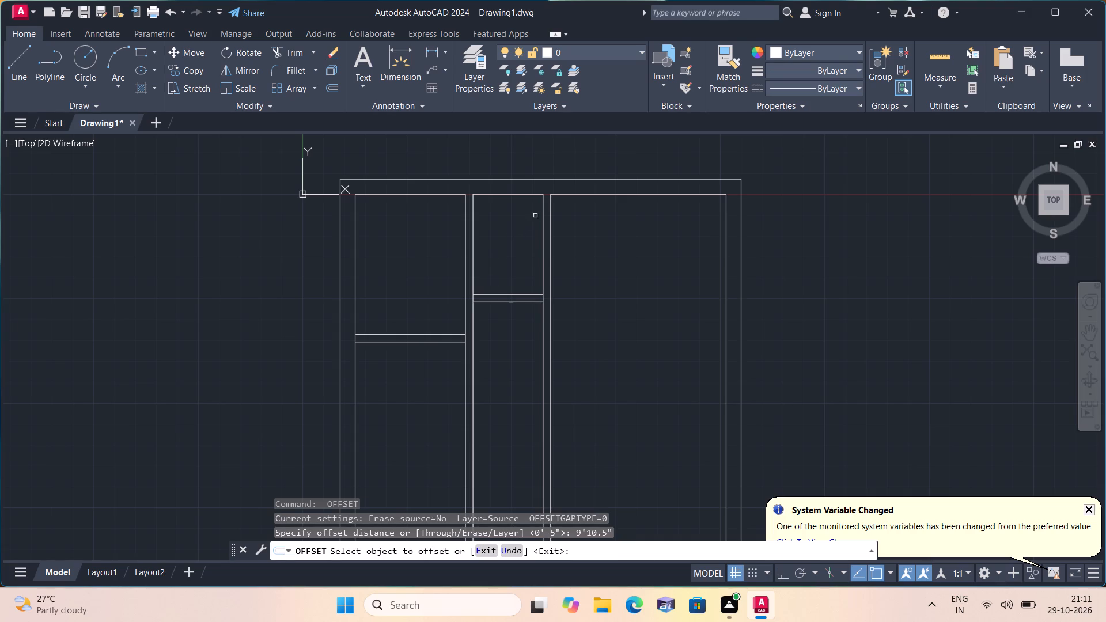
click(558, 194)
click(602, 266)
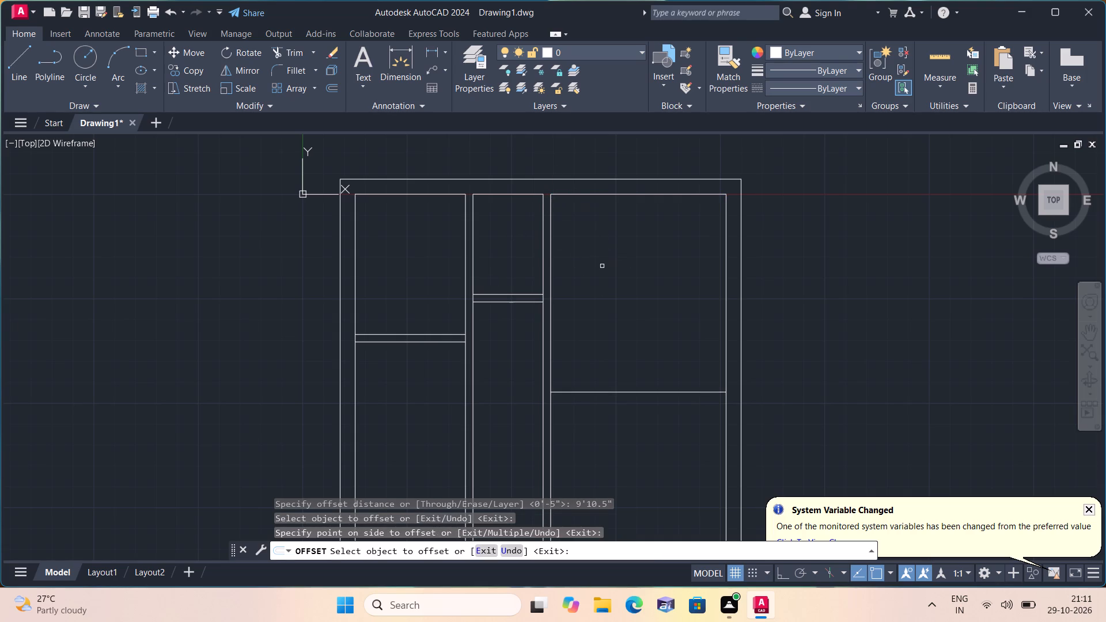
key(space)
Offset the right room's new horizontal line 4.5" downward to form a cross wall.
key(space)
text(4.5")
key(space)
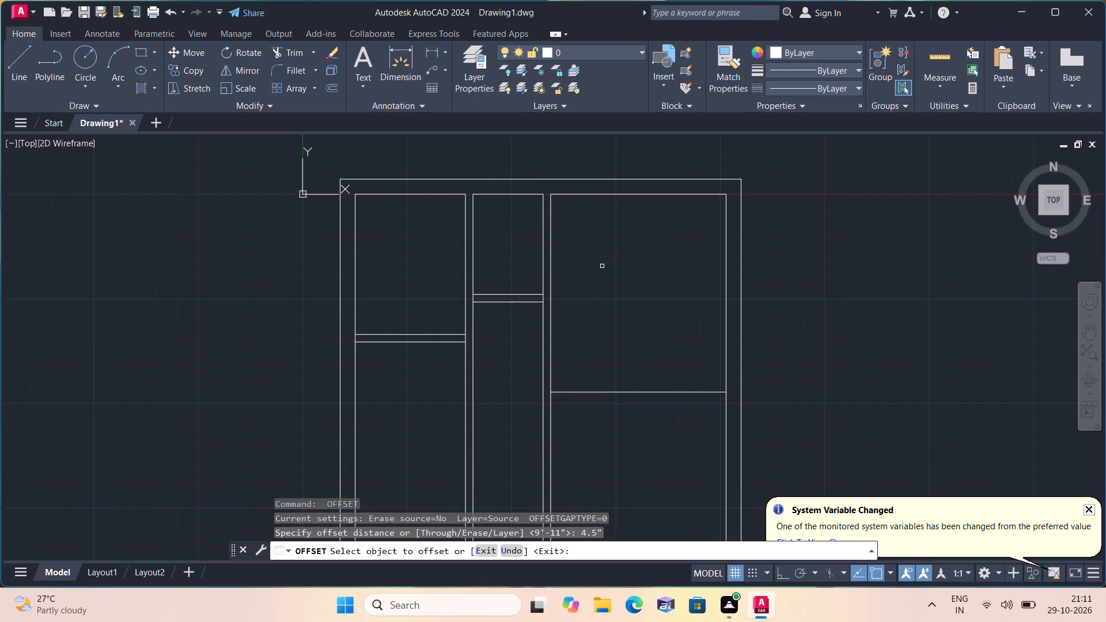
click(607, 392)
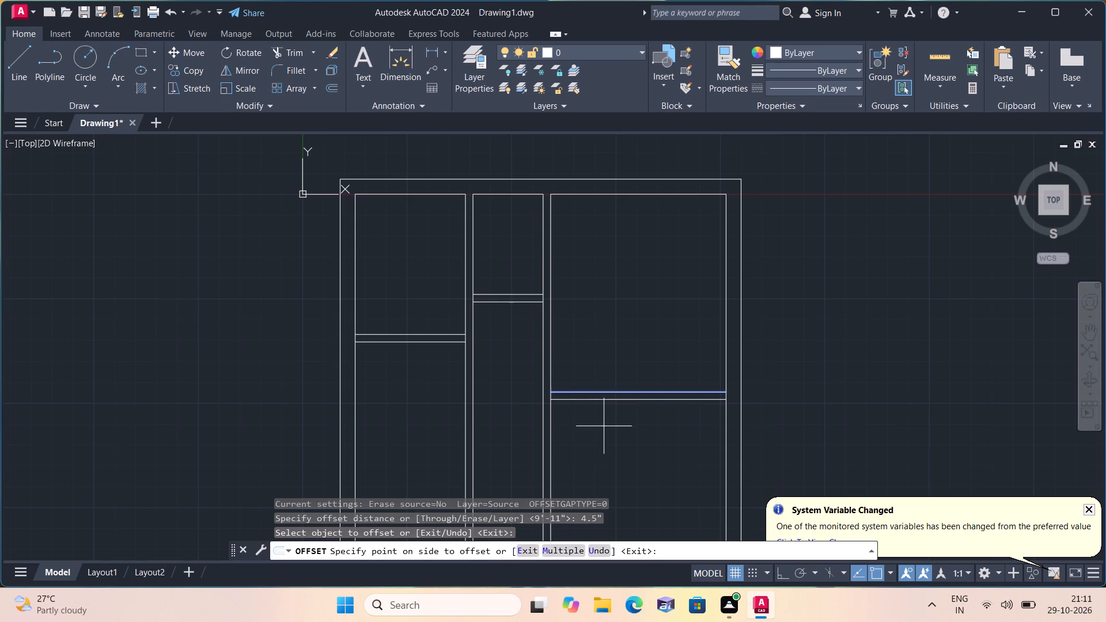
click(604, 426)
middle_drag(607, 437, 565, 332)
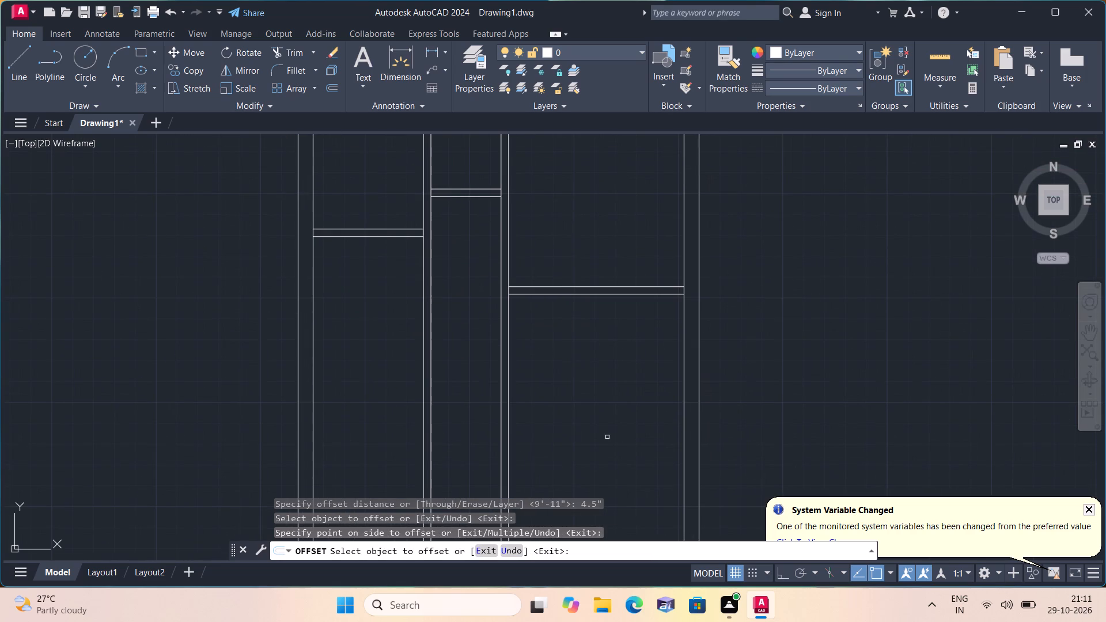
Offset the lower line of the right room's cross wall 3'6" downward.
key(space)
key(space)
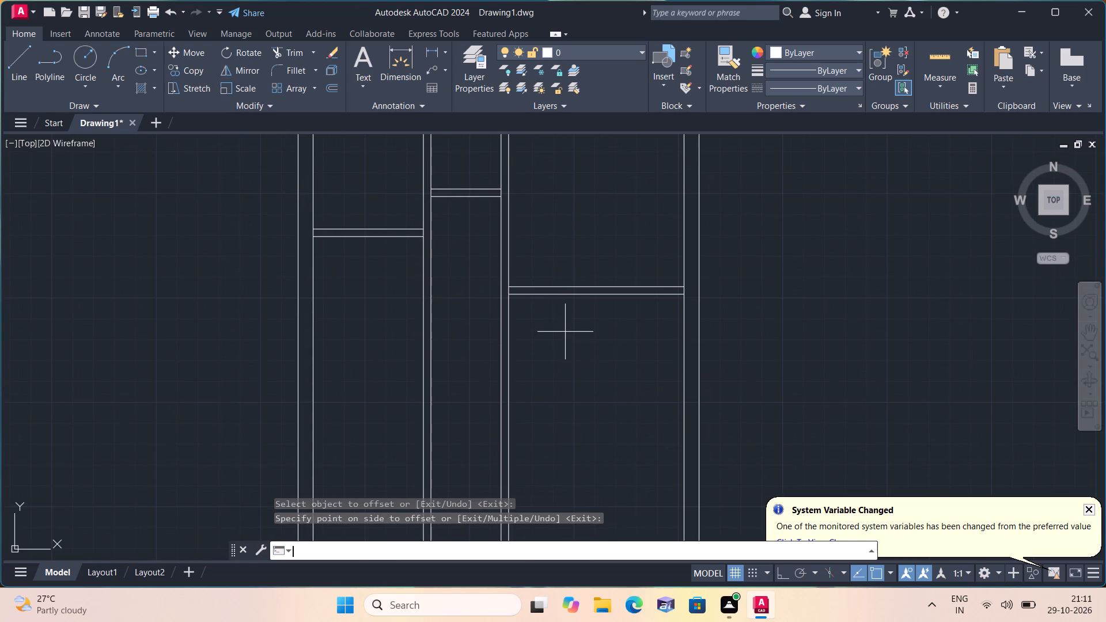
key(6)
key(BackSpace)
text(3'6")
key(space)
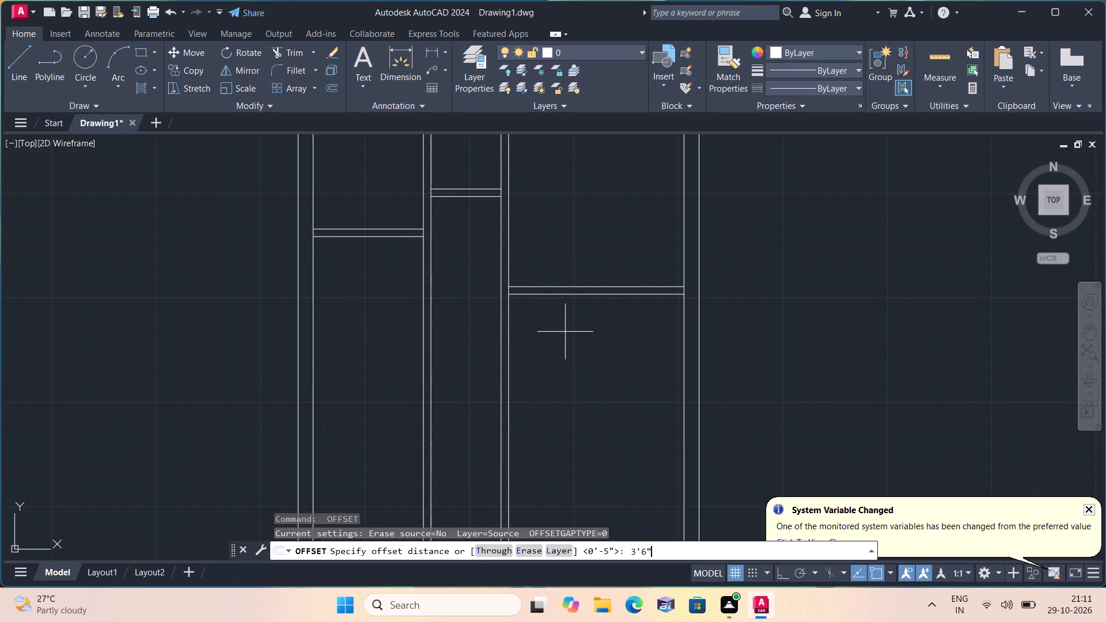
click(571, 294)
click(585, 373)
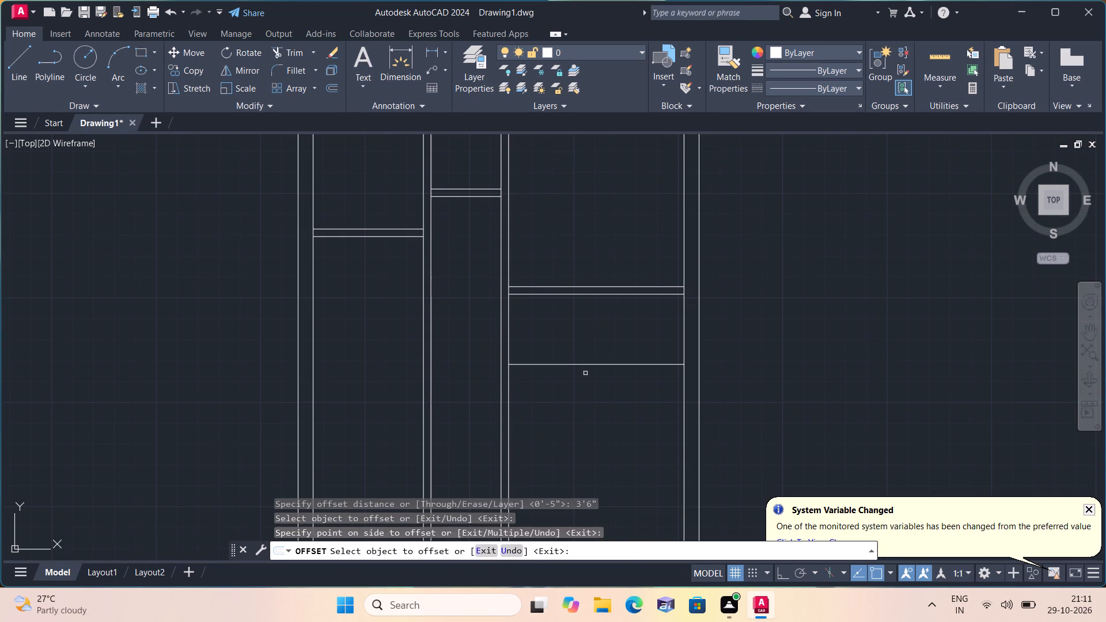
key(space)
Offset the right room's new horizontal line 4.5" downward to form a second cross wall.
key(space)
text(4.5")
key(space)
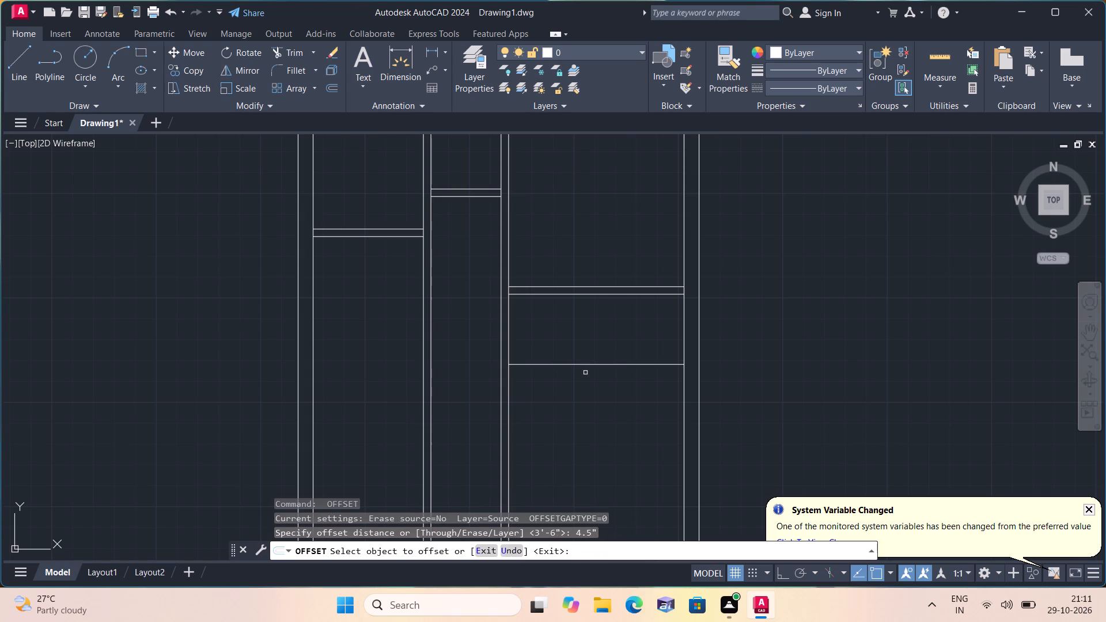
click(585, 364)
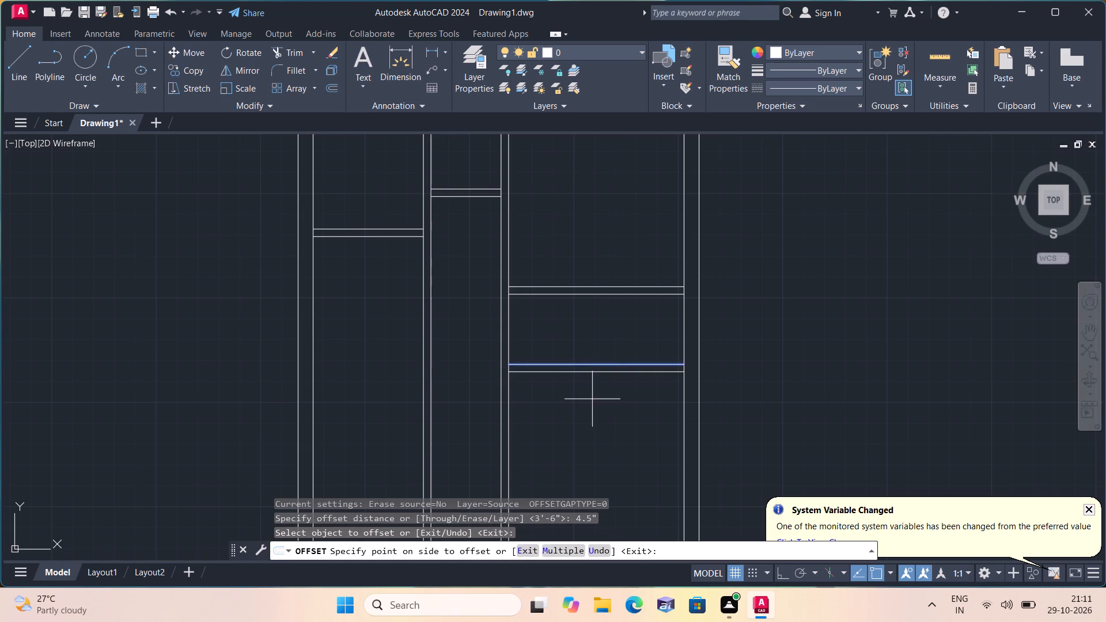
click(592, 399)
scroll(593, 400, down, 1)
middle_drag(593, 400, 585, 363)
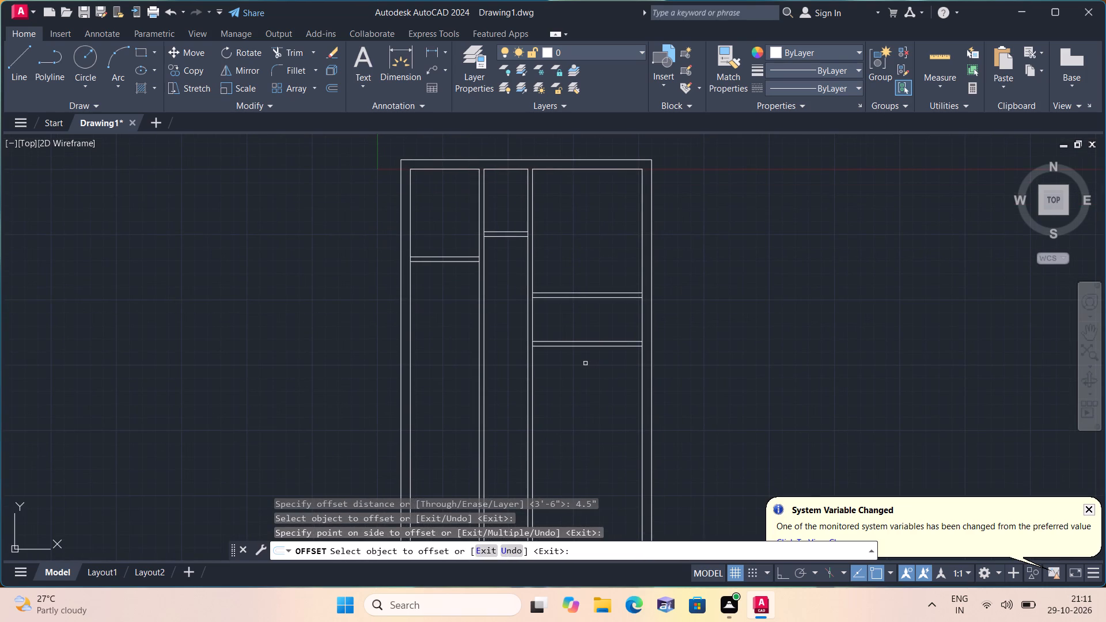
key(space)
Offset the lower line of the right room's second cross wall 9' downward.
key(space)
text(9')
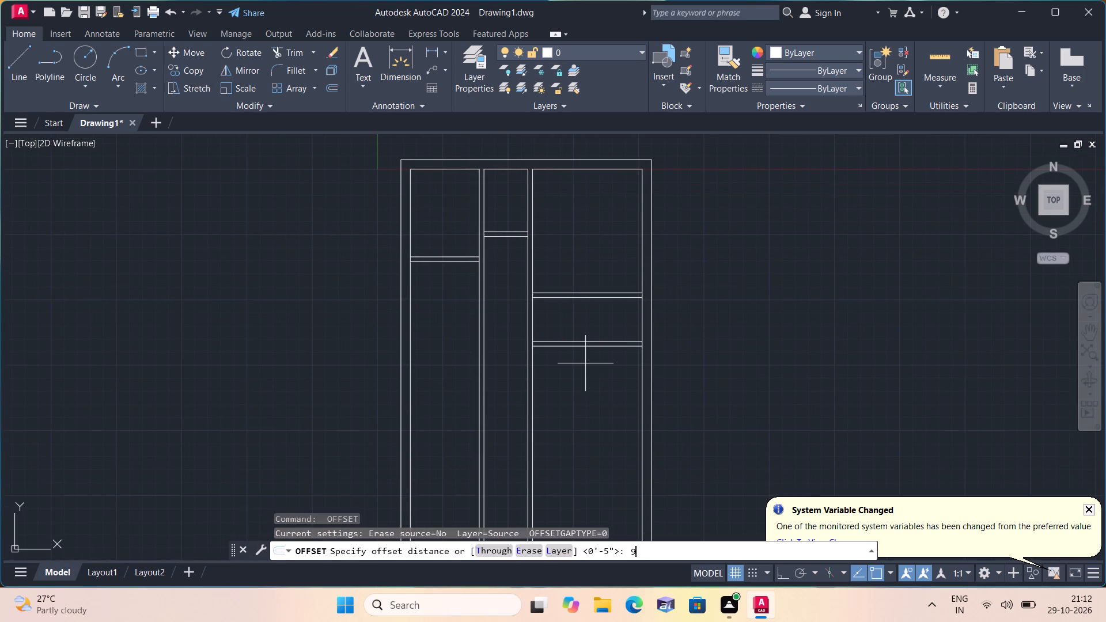
key(space)
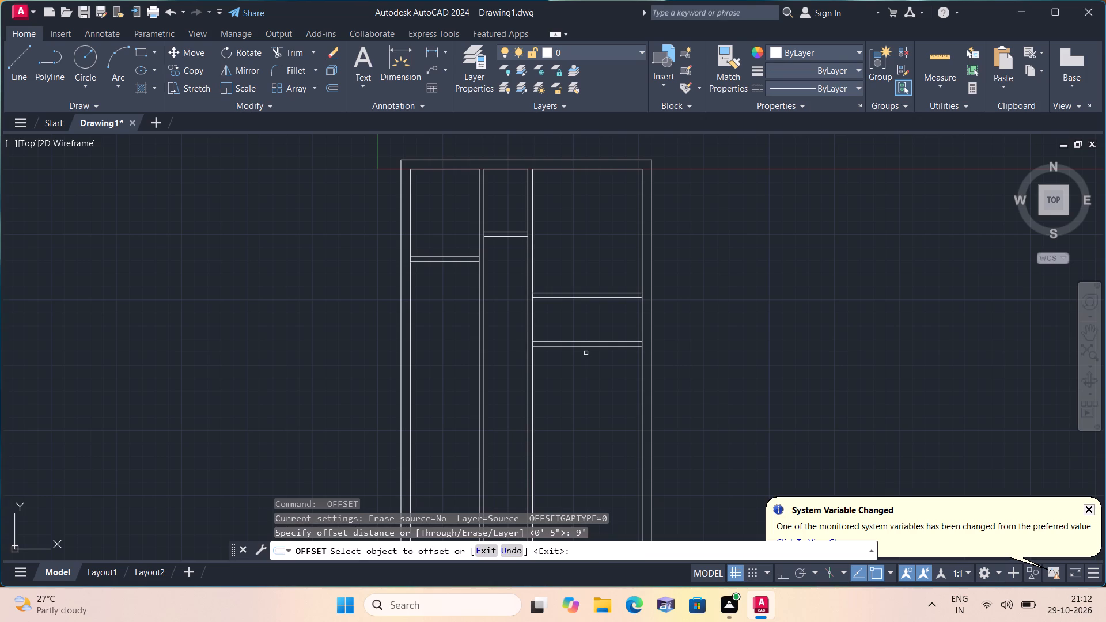
click(584, 347)
click(595, 400)
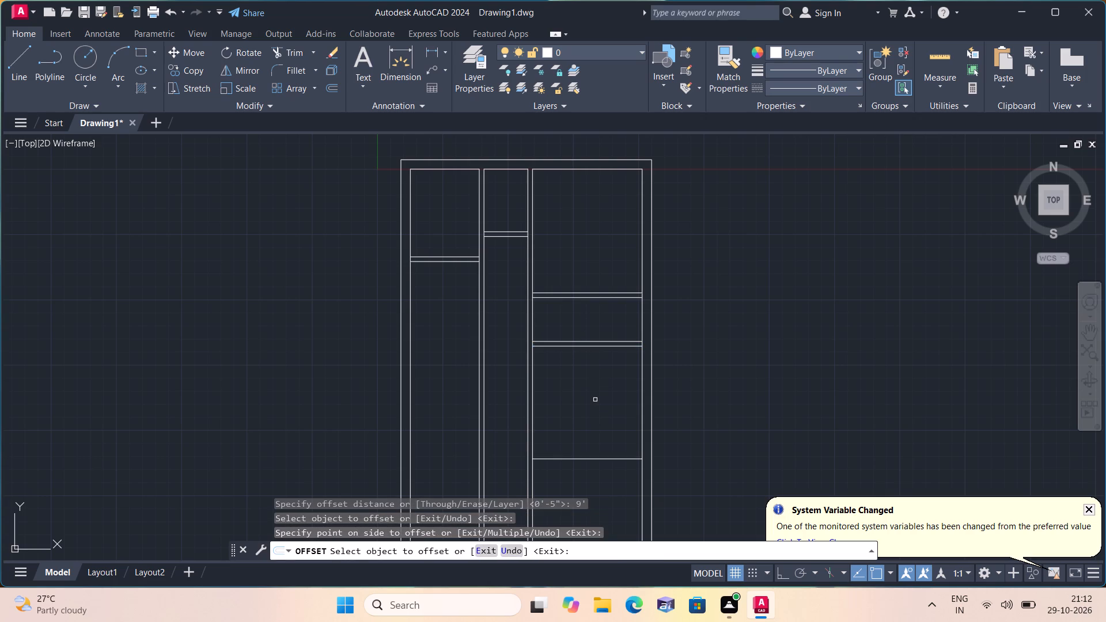
key(space)
Offset the right room's new horizontal line 4.5" downward to form a third cross wall.
key(space)
text(4.5")
key(space)
scroll(597, 401, down, 1)
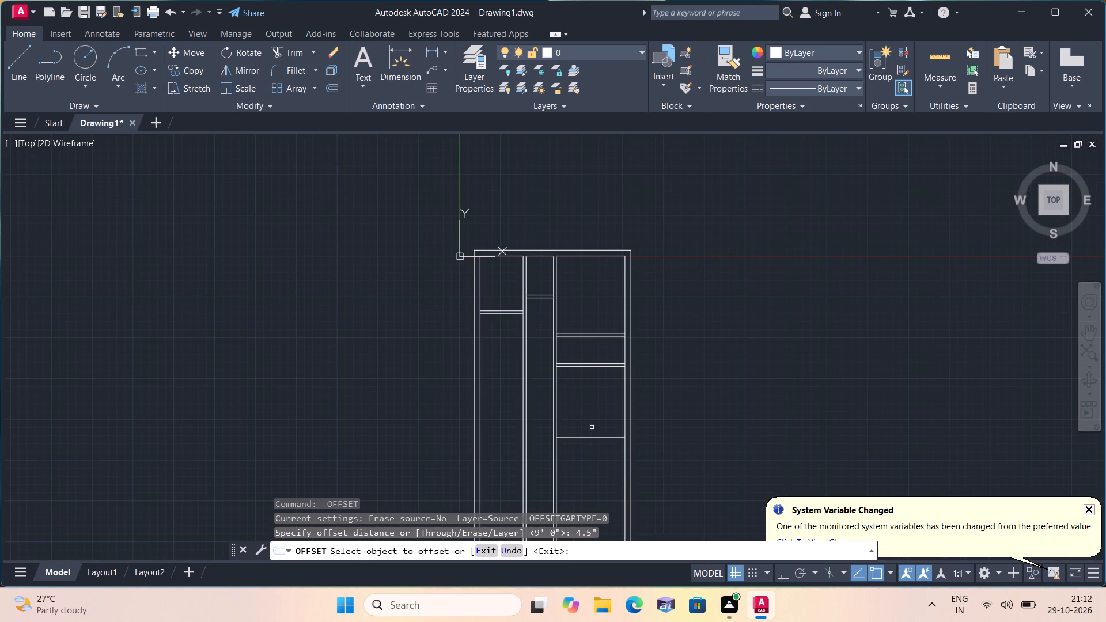
drag(596, 435, 596, 440)
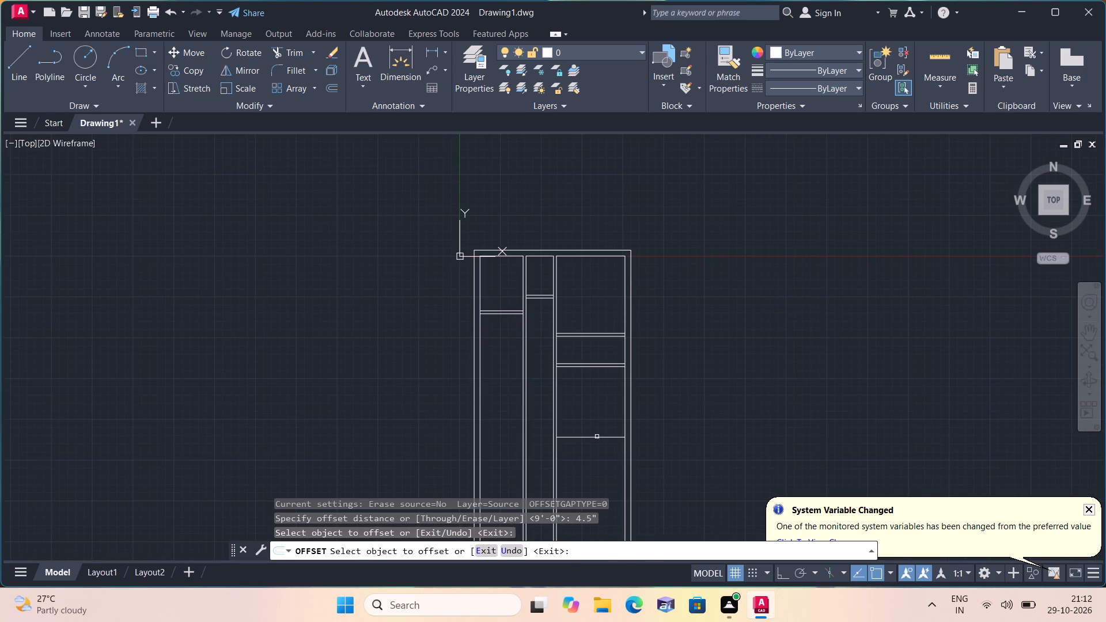
click(597, 437)
click(600, 458)
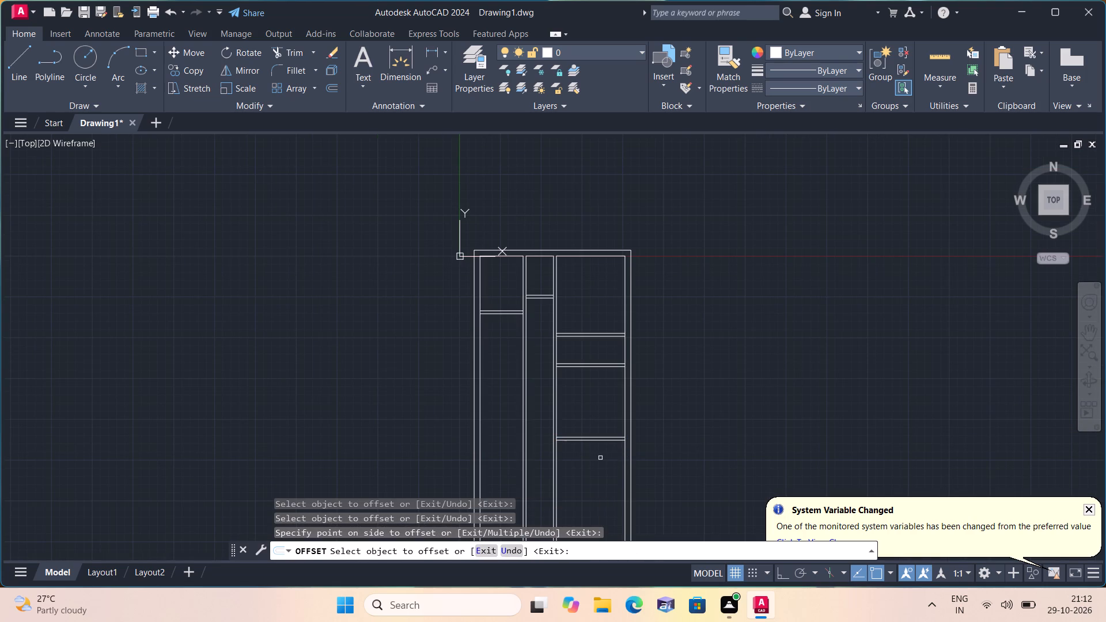
key(space)
Offset the lower line of the right room's third cross wall 5' downward.
key(space)
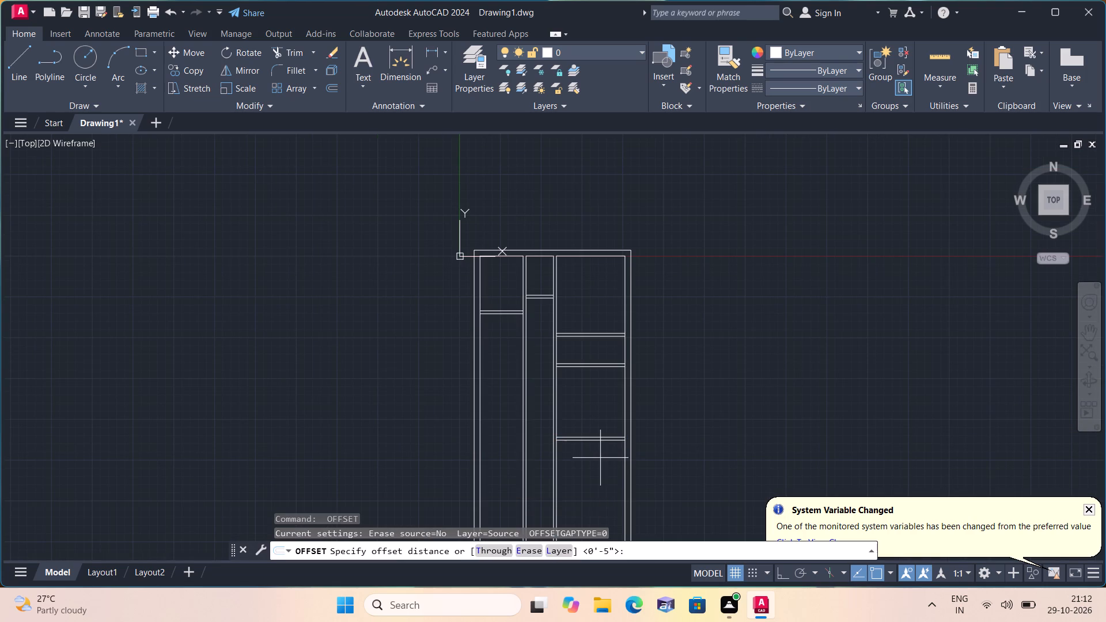
text(5')
key(space)
scroll(596, 446, up, 1)
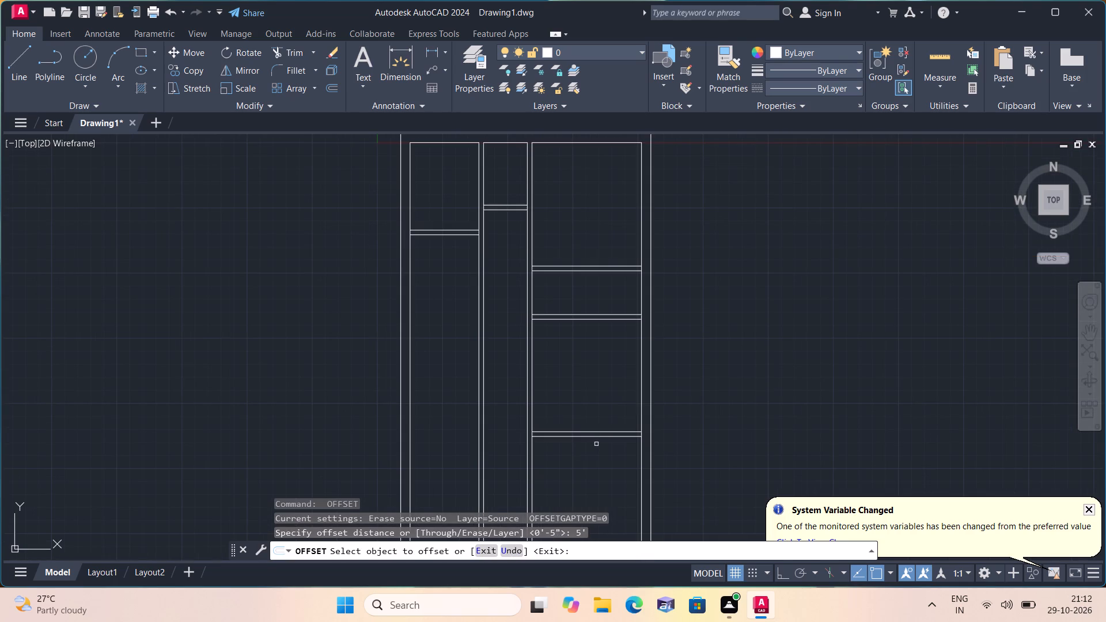
click(596, 439)
click(600, 435)
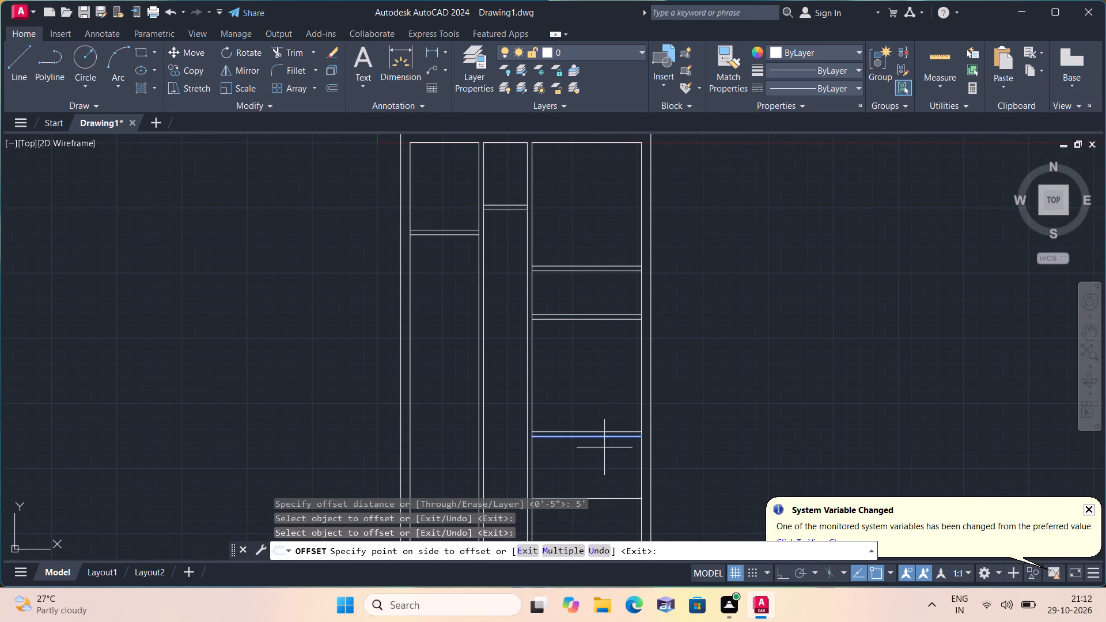
click(608, 461)
middle_drag(609, 466, 613, 367)
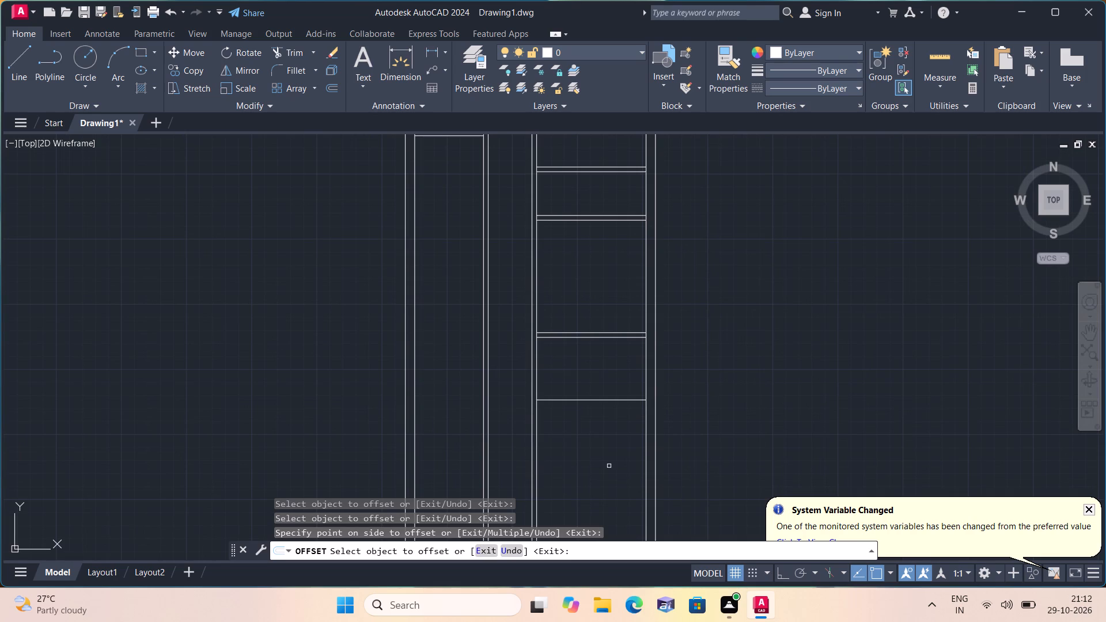
key(space)
Offset the right room's lowest horizontal line 9" downward to form the bottom wall's thickness.
key(space)
text(9")
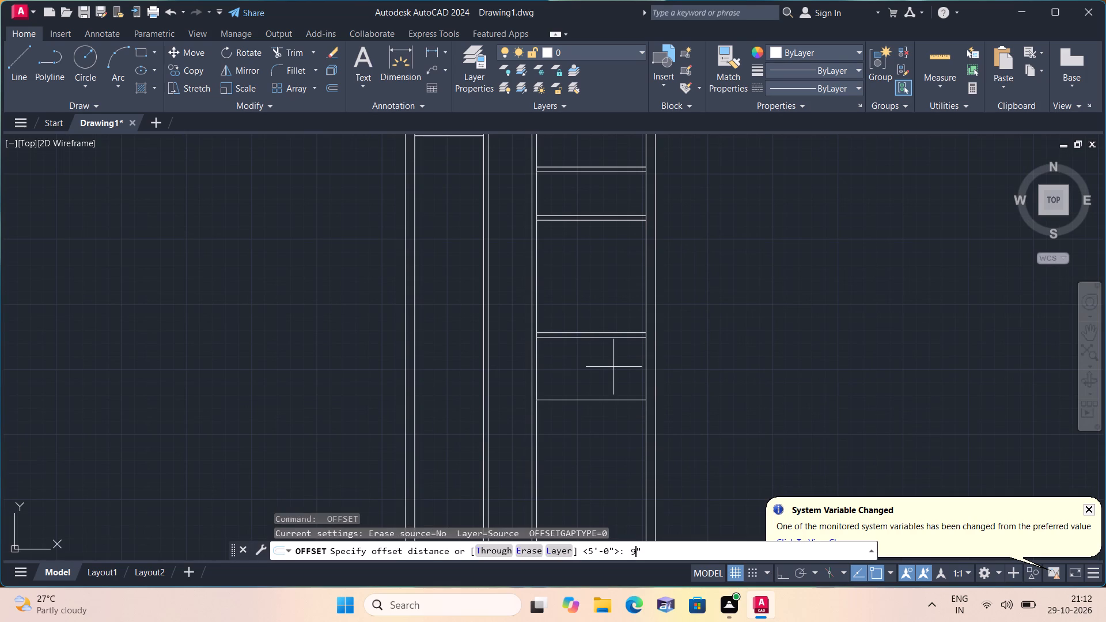
key(space)
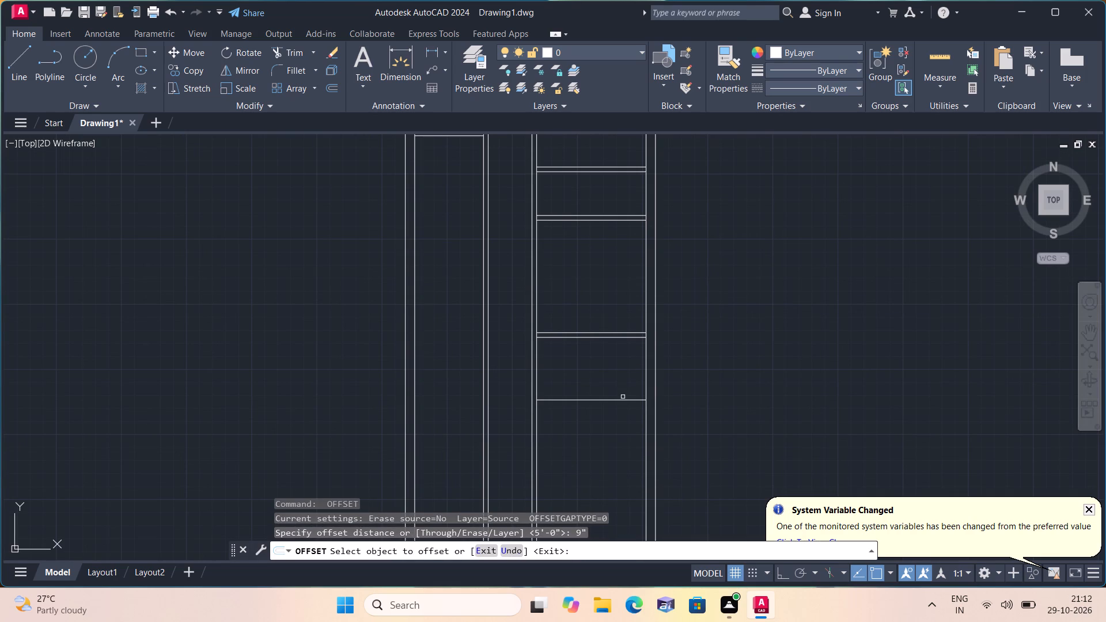
click(623, 397)
scroll(623, 403, up, 2)
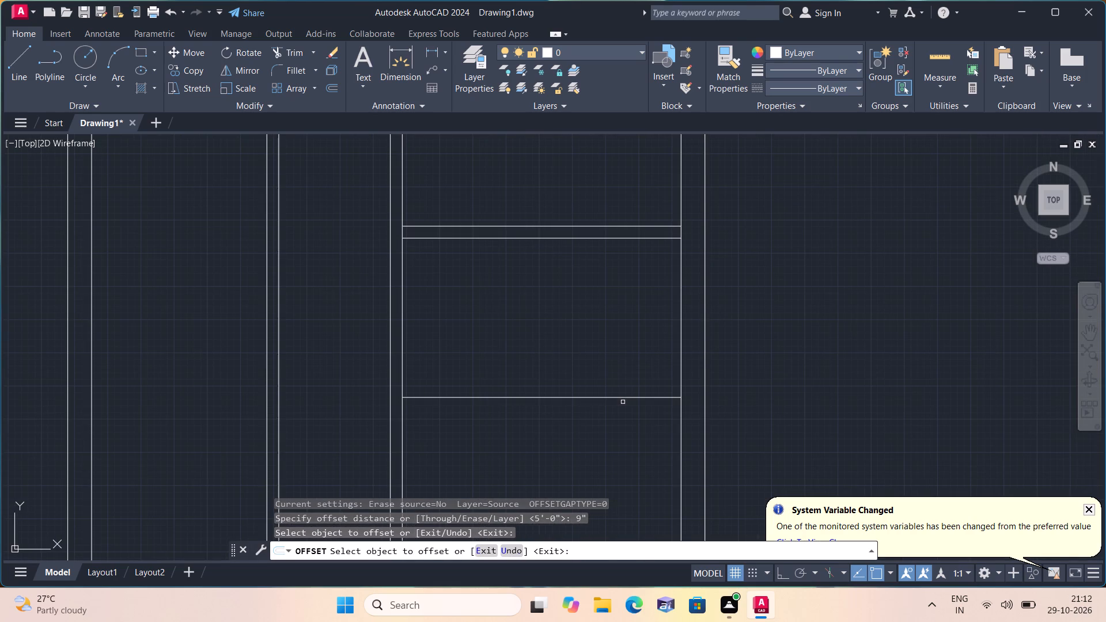
click(623, 399)
click(622, 465)
middle_drag(621, 465, 651, 406)
scroll(621, 465, down, 1)
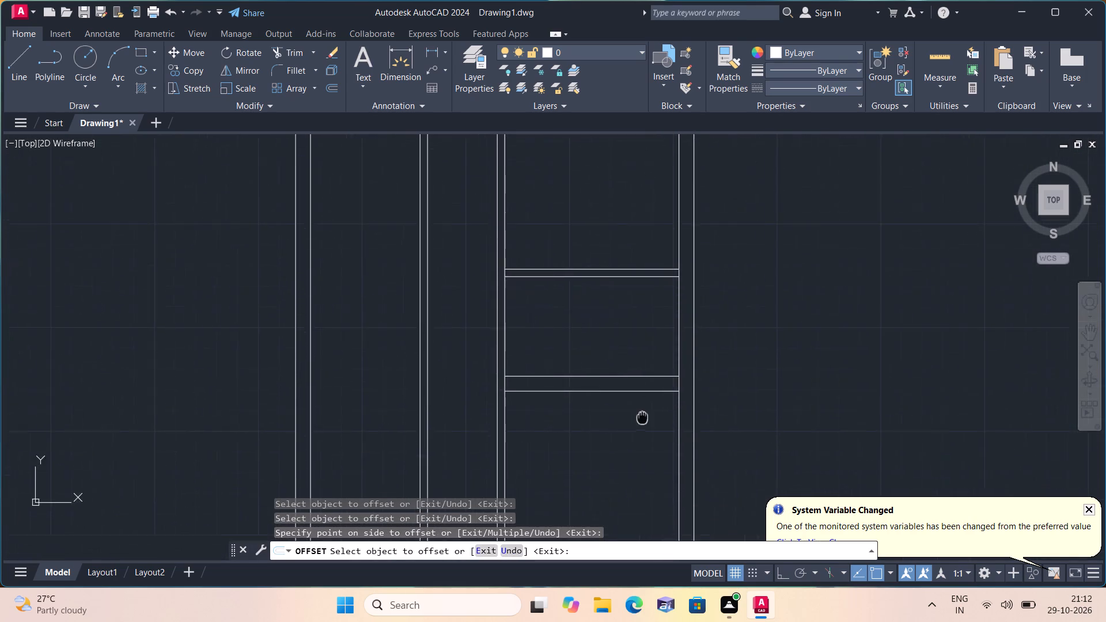
middle_drag(651, 406, 659, 390)
key(space)
Extend the 9" bottom wall's lines across both partitions to the left outer wall, and its lower line to the outermost lines on both sides.
text(exte)
key(space)
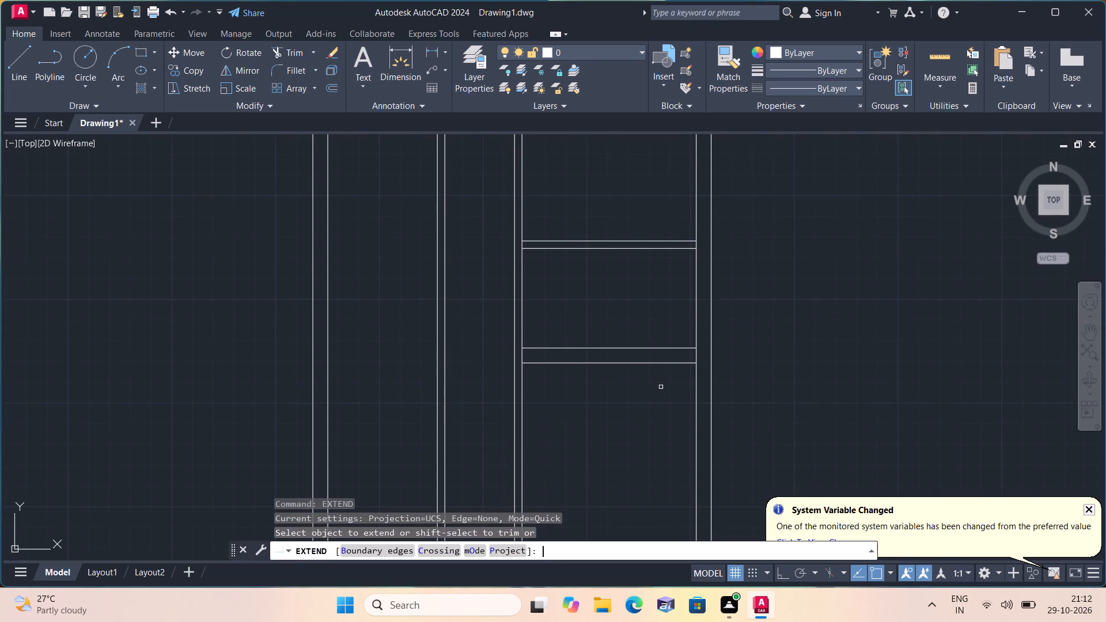
drag(661, 387, 653, 338)
click(636, 365)
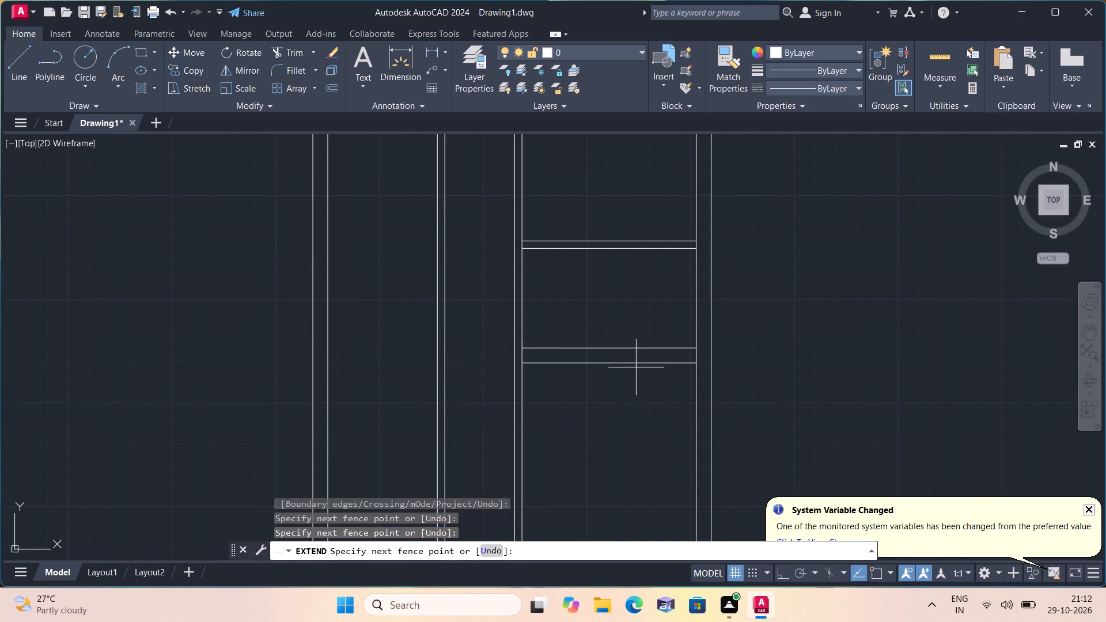
click(633, 356)
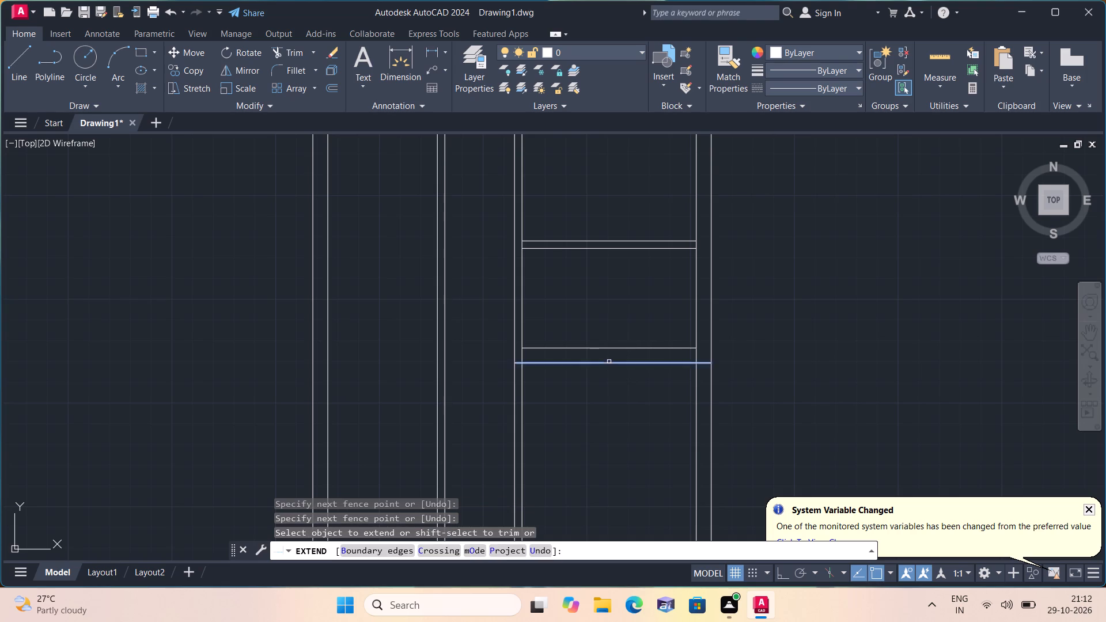
click(581, 366)
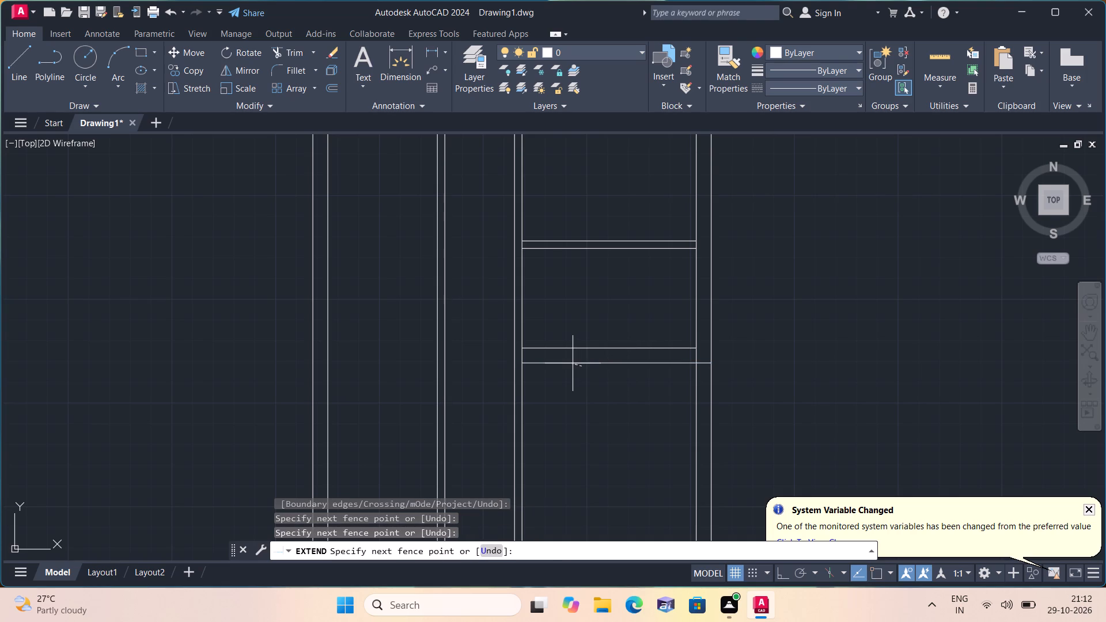
click(570, 391)
drag(575, 392, 574, 382)
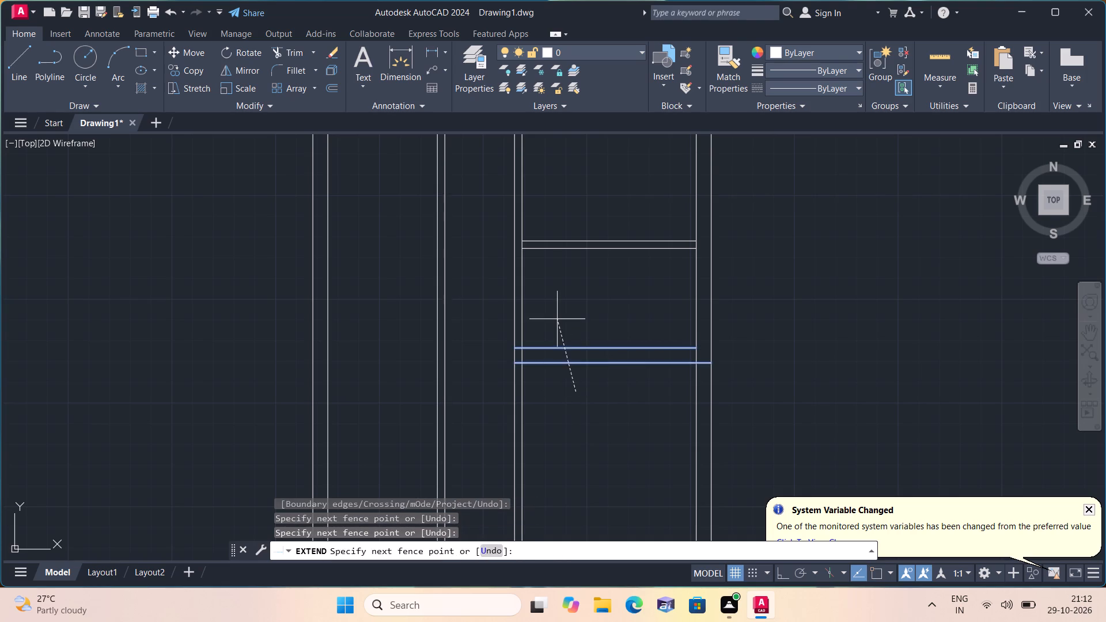
click(557, 319)
click(573, 386)
click(531, 320)
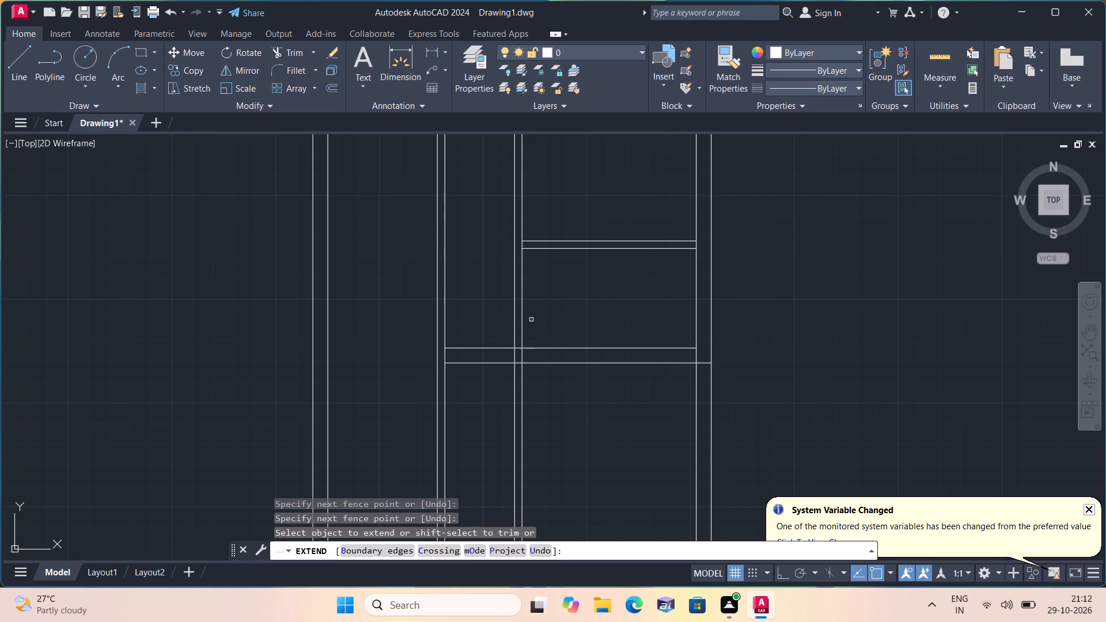
drag(496, 388, 492, 380)
click(468, 331)
click(480, 385)
click(480, 308)
click(368, 363)
Extend the left room's cross wall lines through the left partition to its far line.
scroll(455, 317, down, 1)
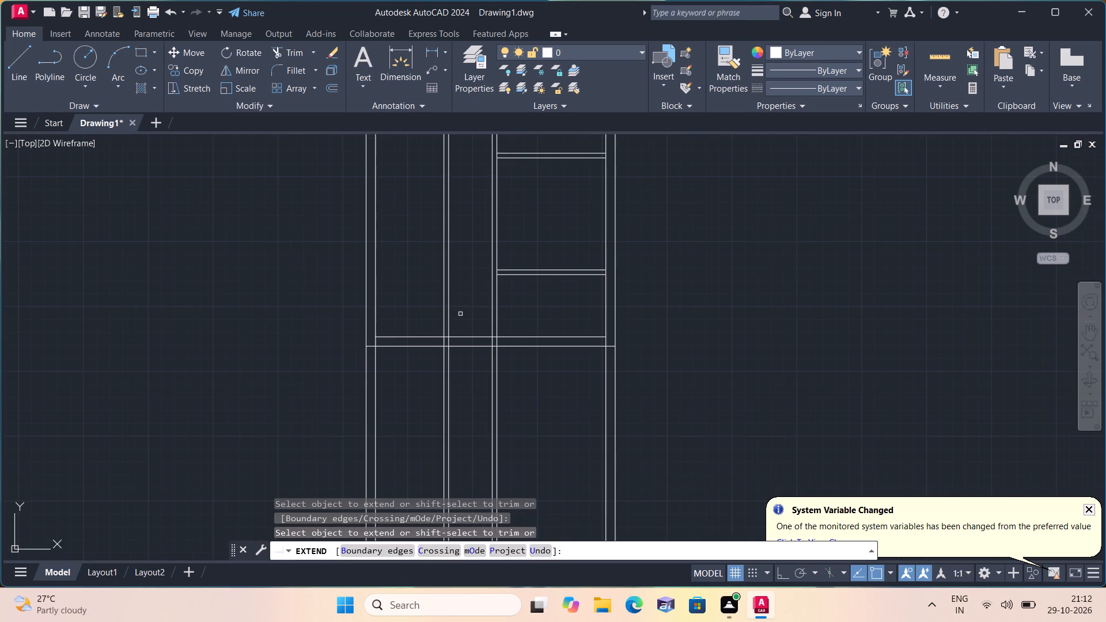
middle_drag(460, 304, 459, 448)
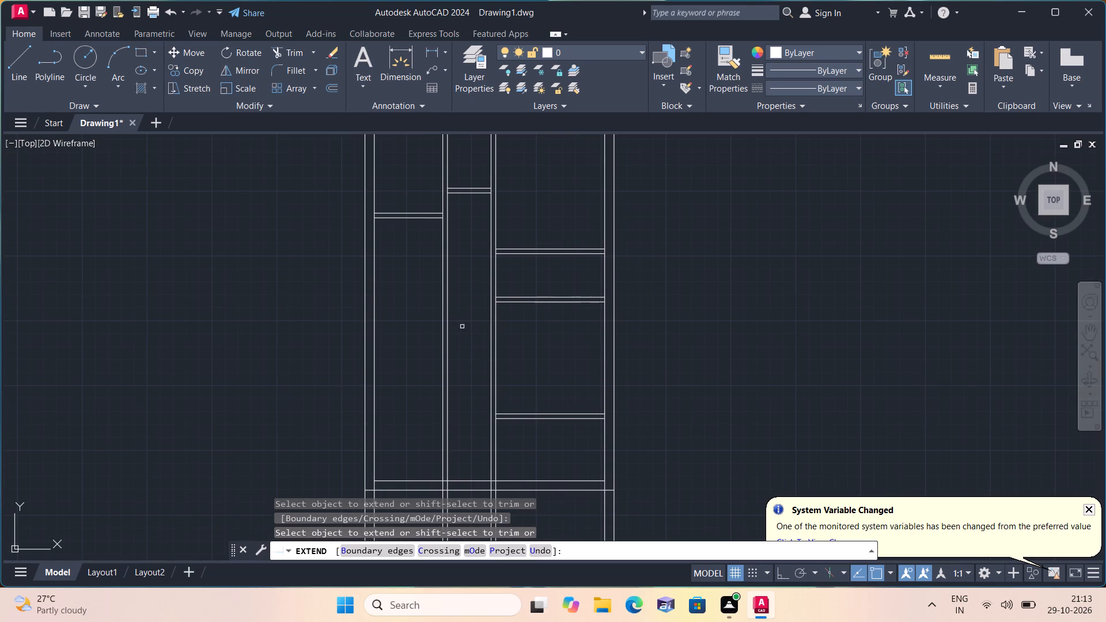
middle_drag(474, 279, 478, 356)
scroll(424, 299, up, 1)
click(440, 299)
click(449, 279)
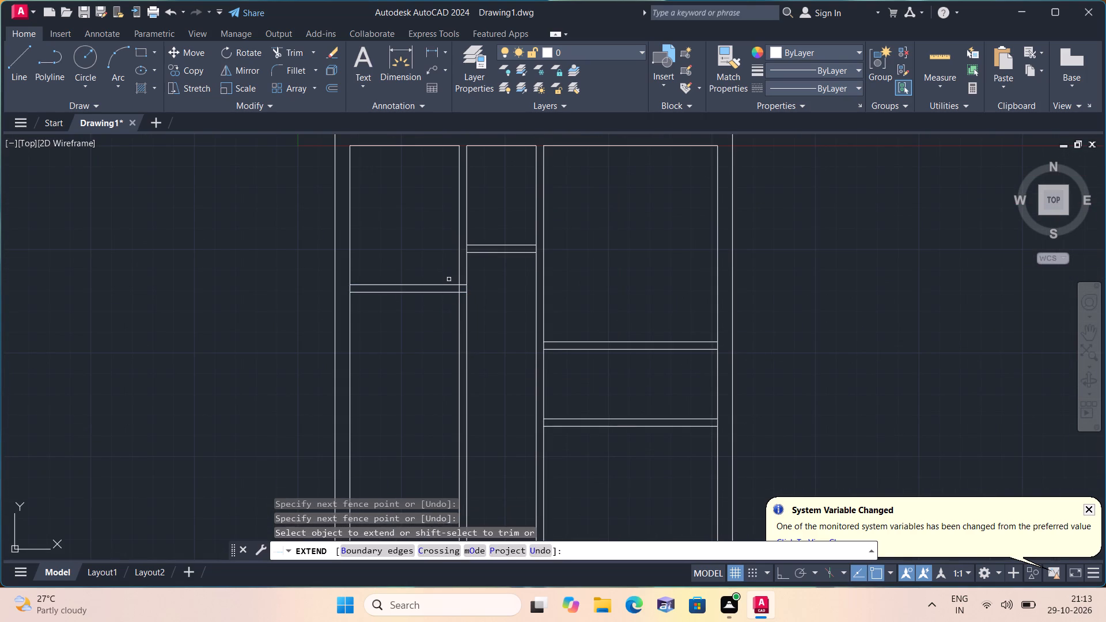
Extend the narrow middle room's cross wall lines through the partitions on both sides.
click(497, 261)
drag(497, 262, 485, 225)
drag(491, 234, 513, 262)
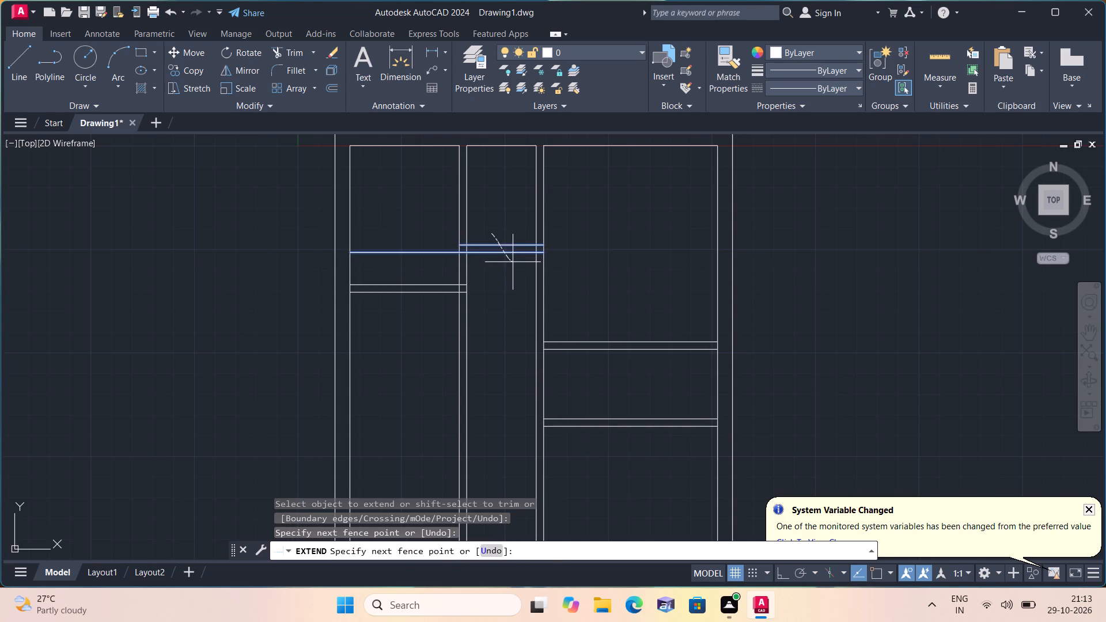
Extend the right room's first and second cross wall lines through the adjoining partition to its far line.
scroll(513, 264, down, 1)
drag(555, 328, 555, 329)
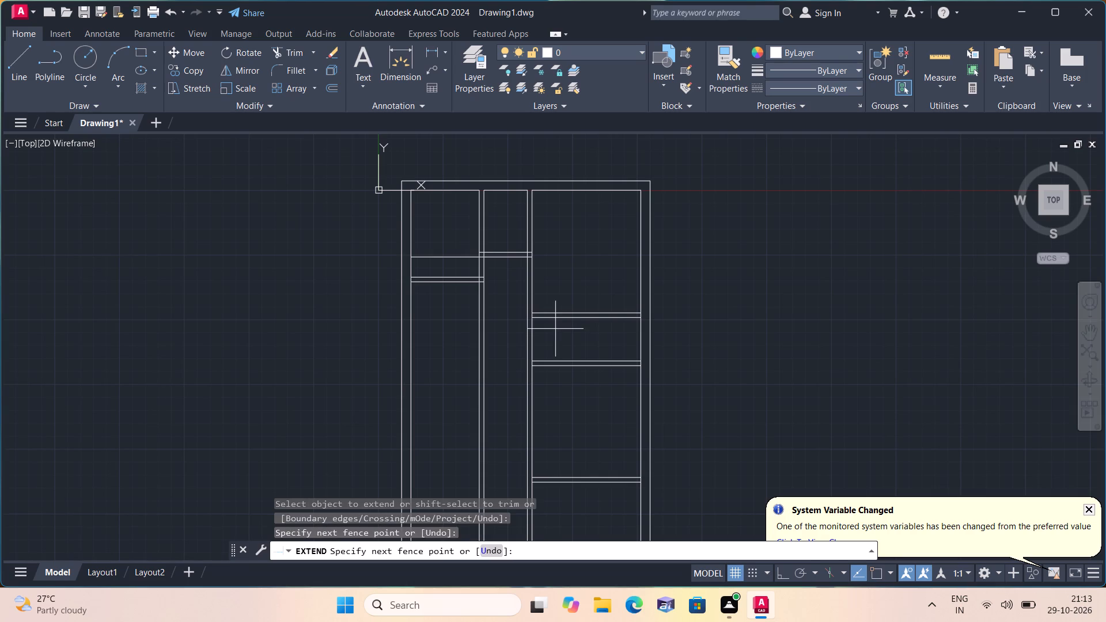
drag(555, 329, 551, 302)
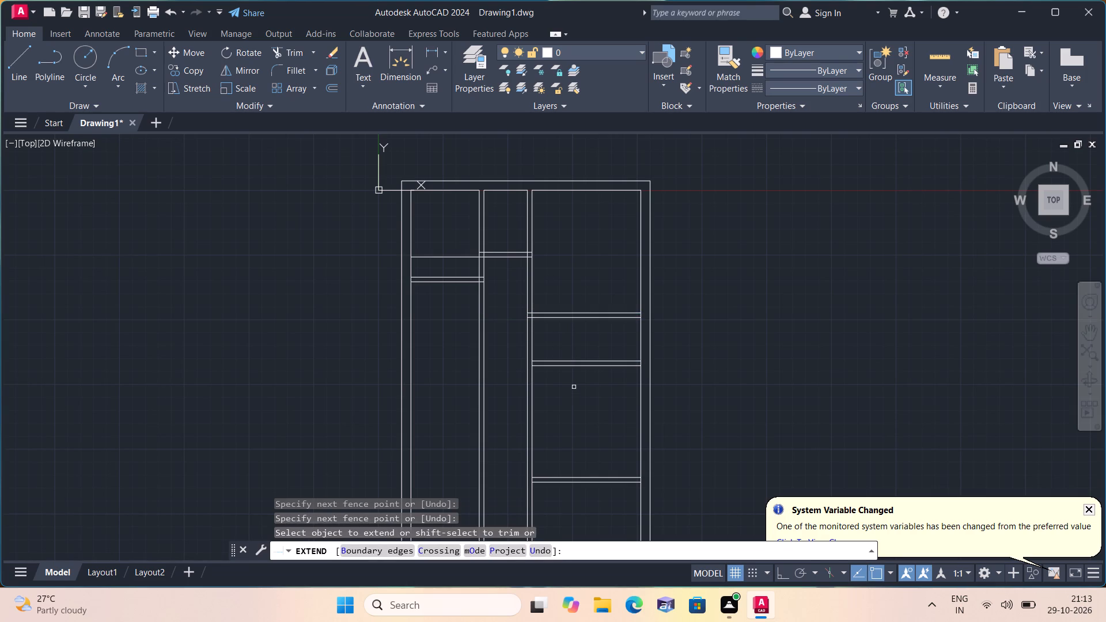
drag(574, 385, 560, 351)
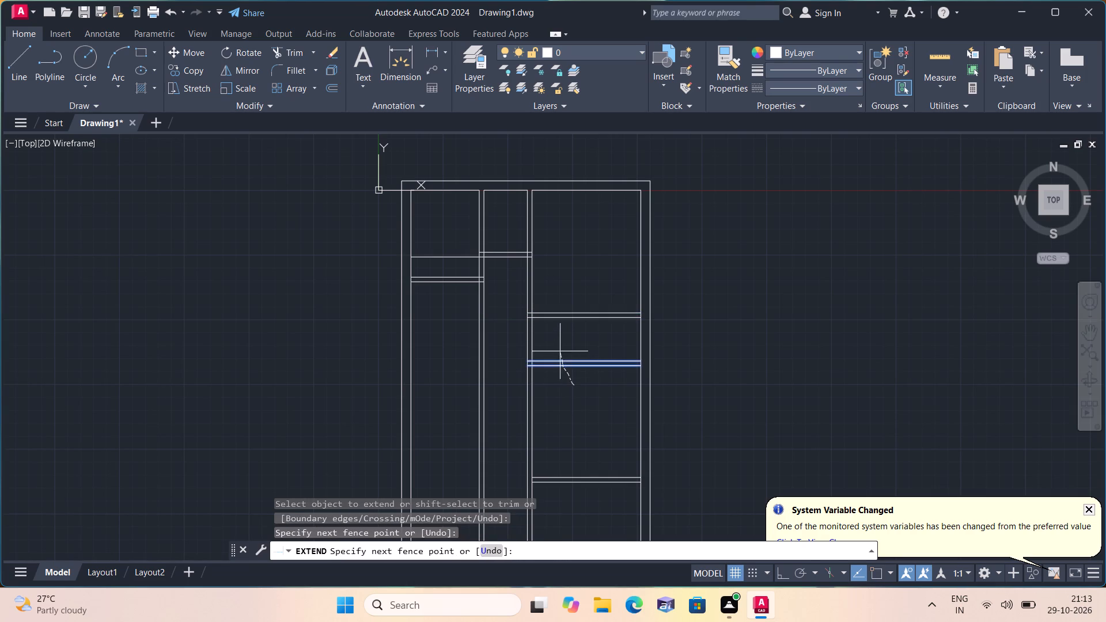
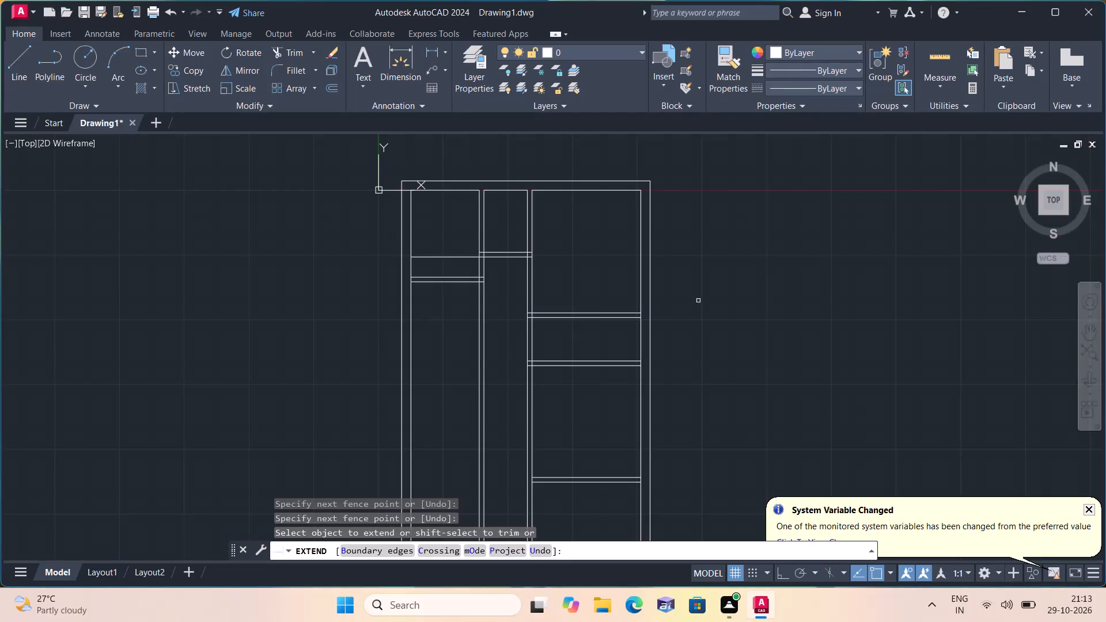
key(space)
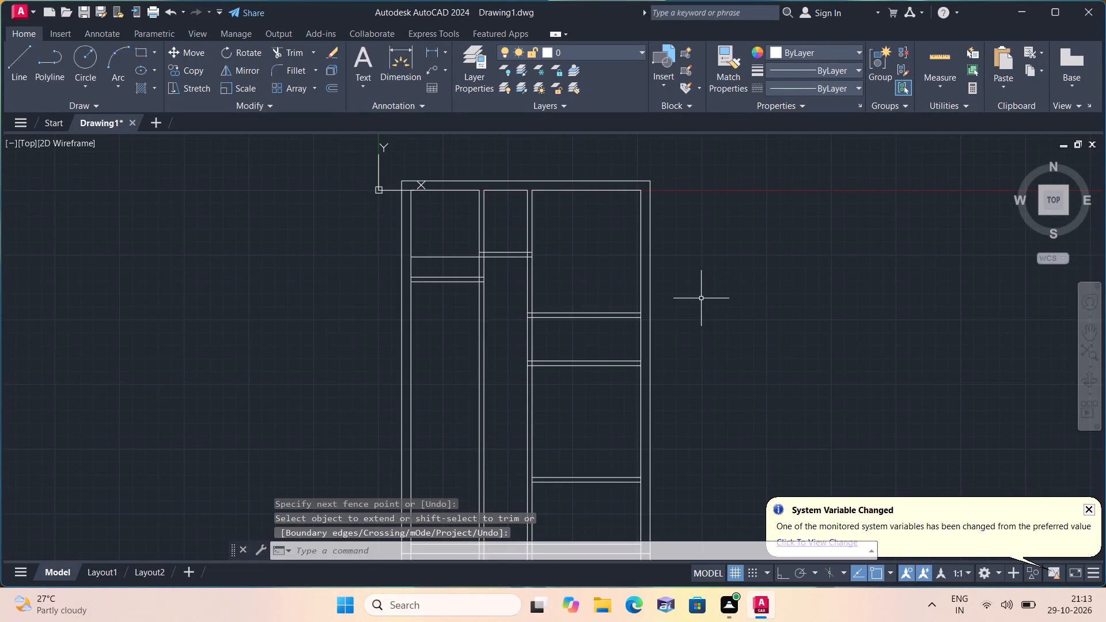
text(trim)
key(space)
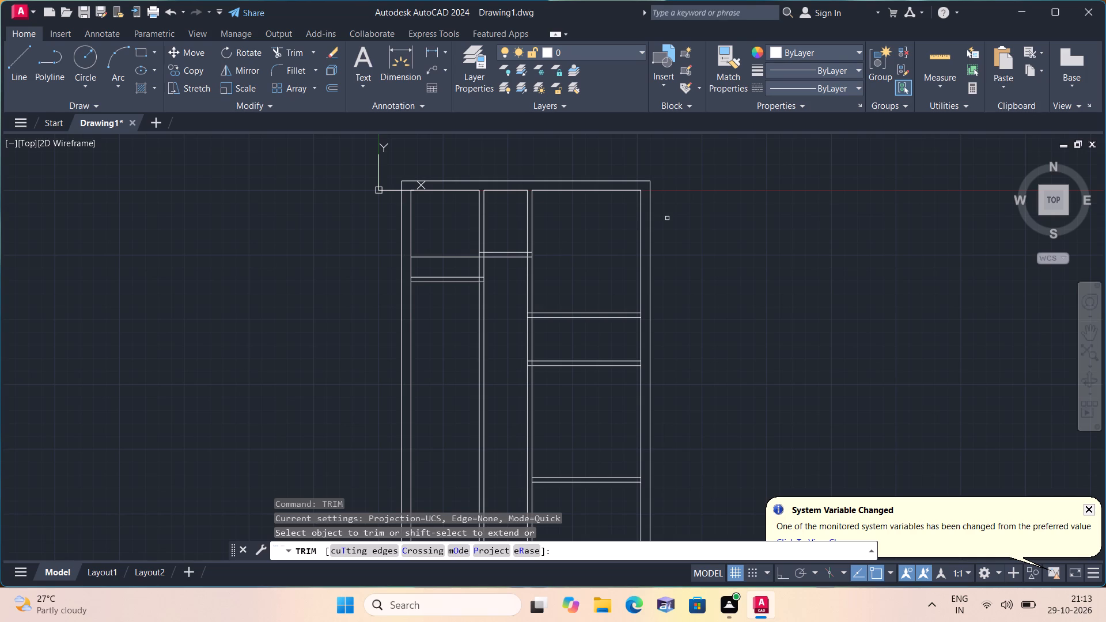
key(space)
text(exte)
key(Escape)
Extend both lines of the left room's cross wall across the narrow middle room to the second partition's far line.
text(exte)
key(space)
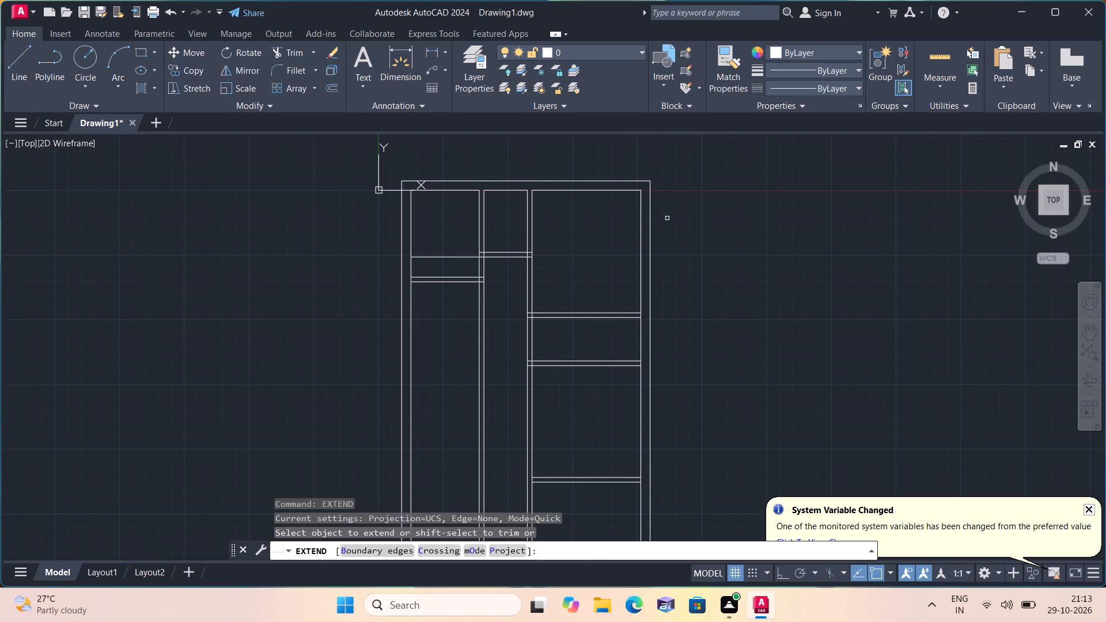
click(475, 282)
click(500, 282)
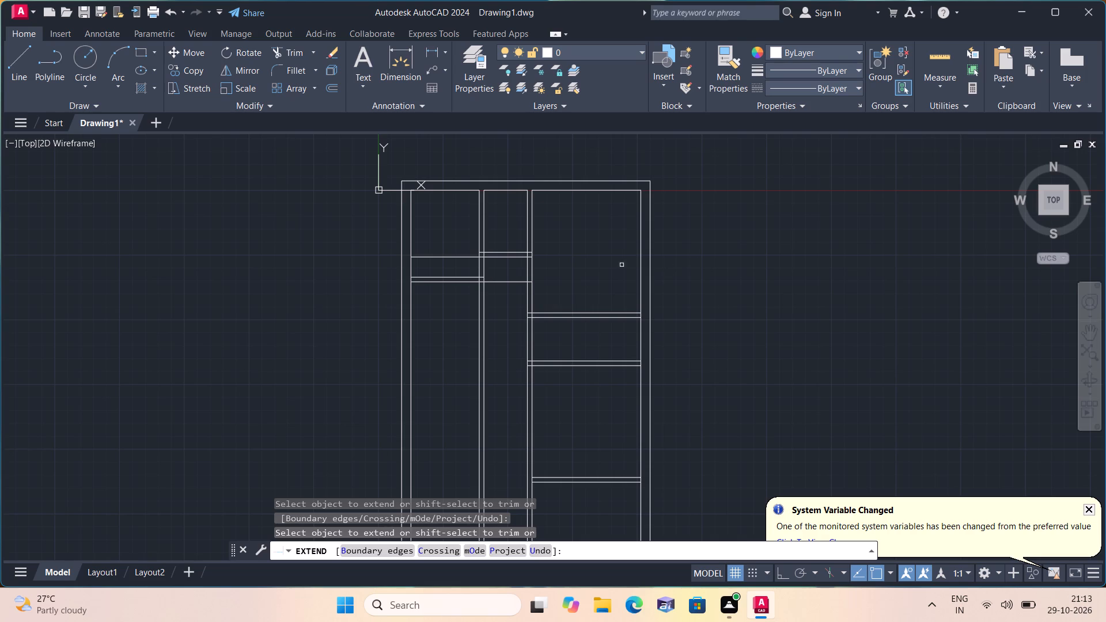
click(469, 278)
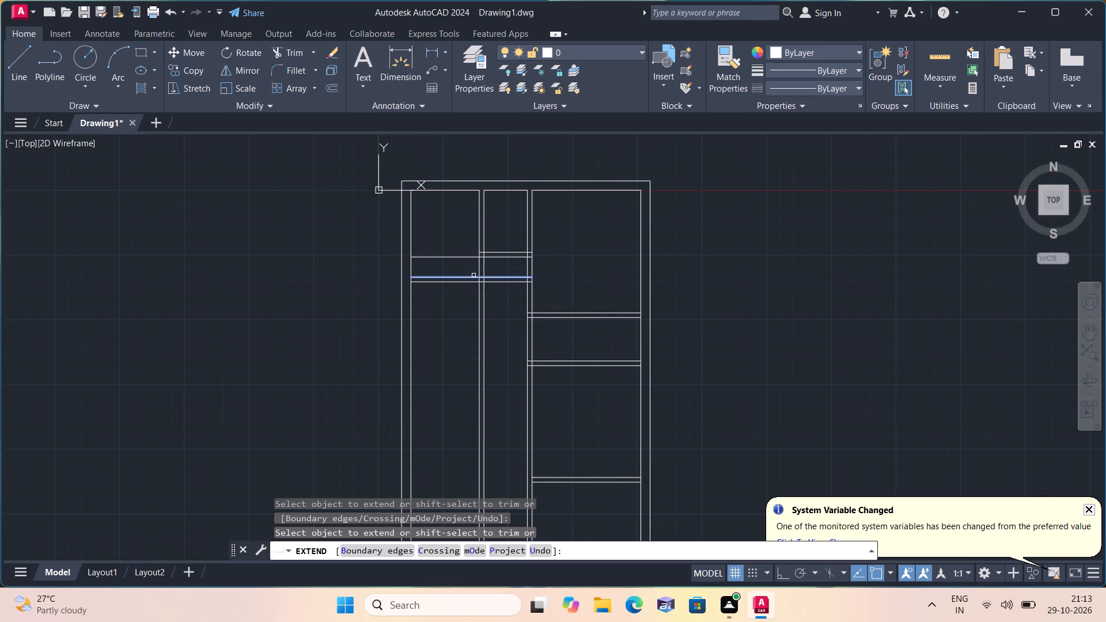
click(475, 275)
key(space)
Trim away the stray single horizontal line above the left room's cross wall.
text(trim)
key(space)
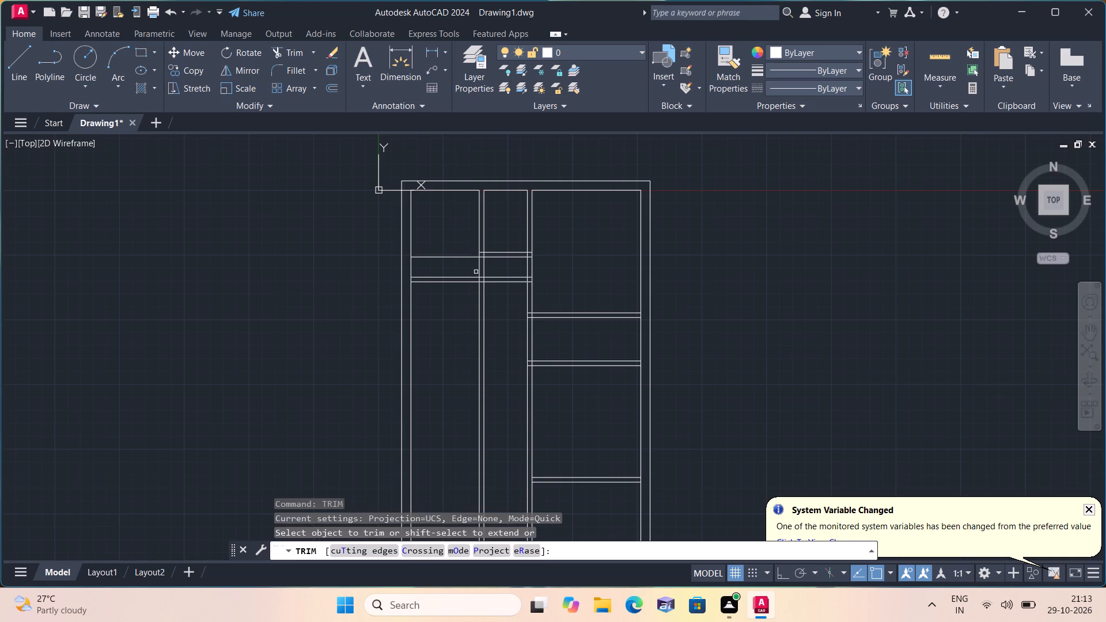
drag(470, 266, 475, 251)
click(471, 236)
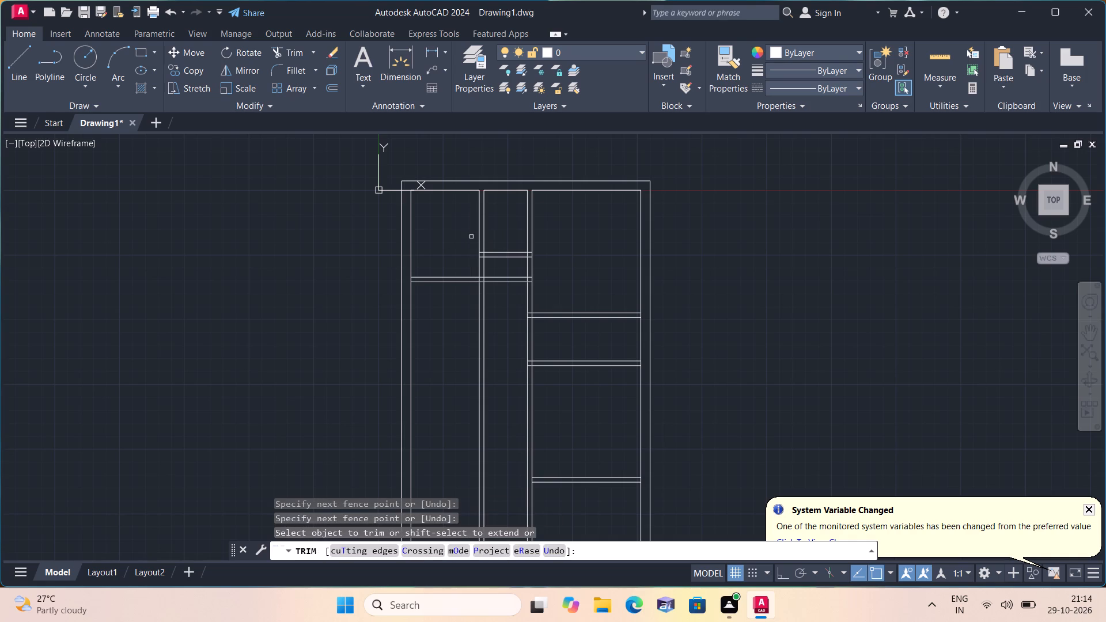
Trim the middle room's cross wall stubs inside the left partition and open the partition's adjoining line between them.
scroll(478, 247, up, 4)
drag(496, 261, 496, 271)
drag(496, 278, 495, 314)
drag(497, 319, 497, 310)
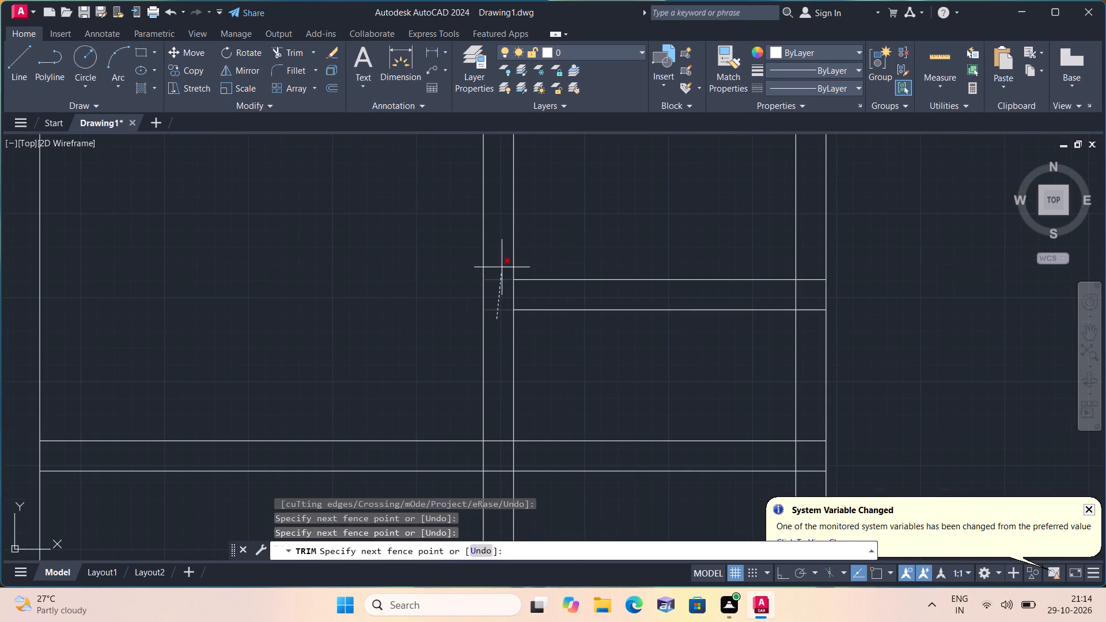
click(502, 265)
drag(503, 282, 523, 295)
Trim the second partition's near line between the middle room's cross wall lines, plus the lower line's stub inside that partition.
scroll(522, 294, down, 1)
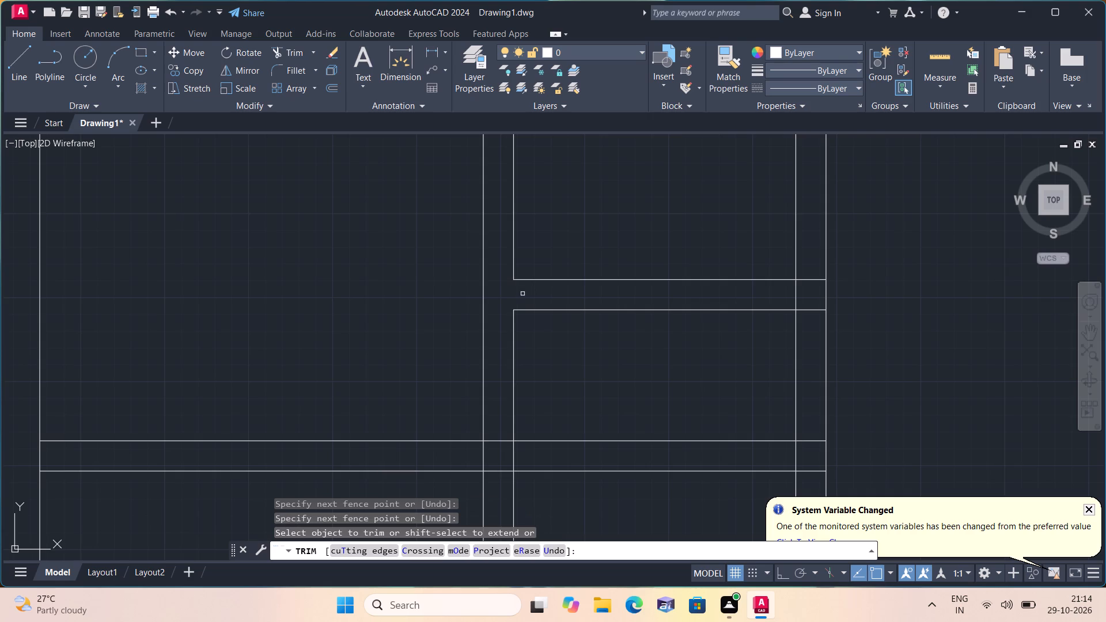
scroll(518, 291, down, 1)
scroll(576, 287, up, 2)
scroll(620, 294, down, 2)
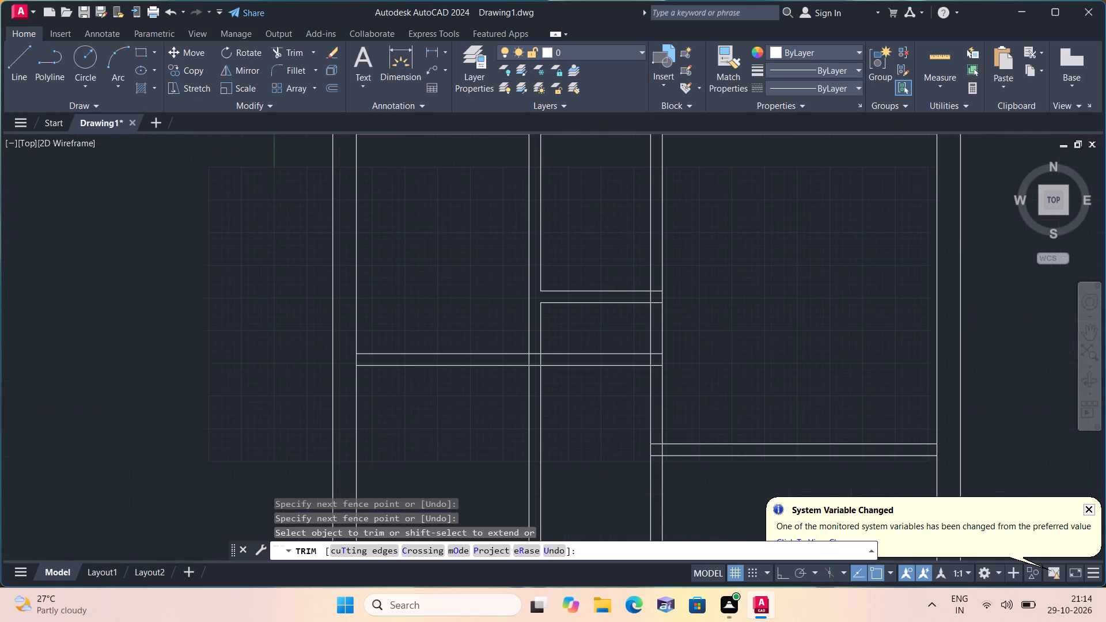
scroll(632, 292, down, 1)
scroll(636, 295, up, 2)
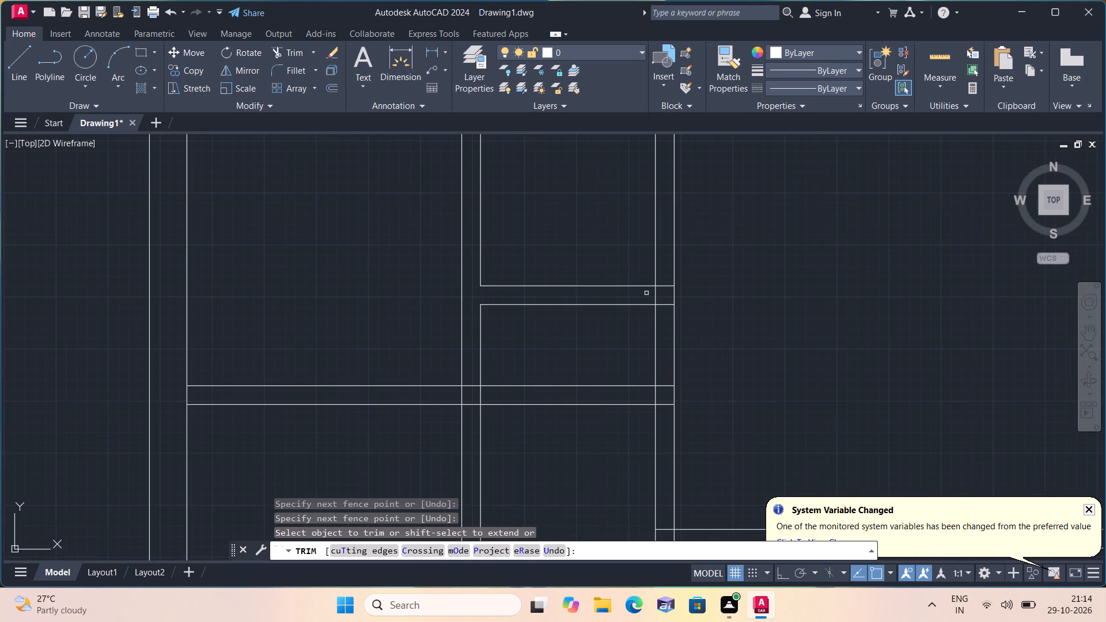
click(653, 293)
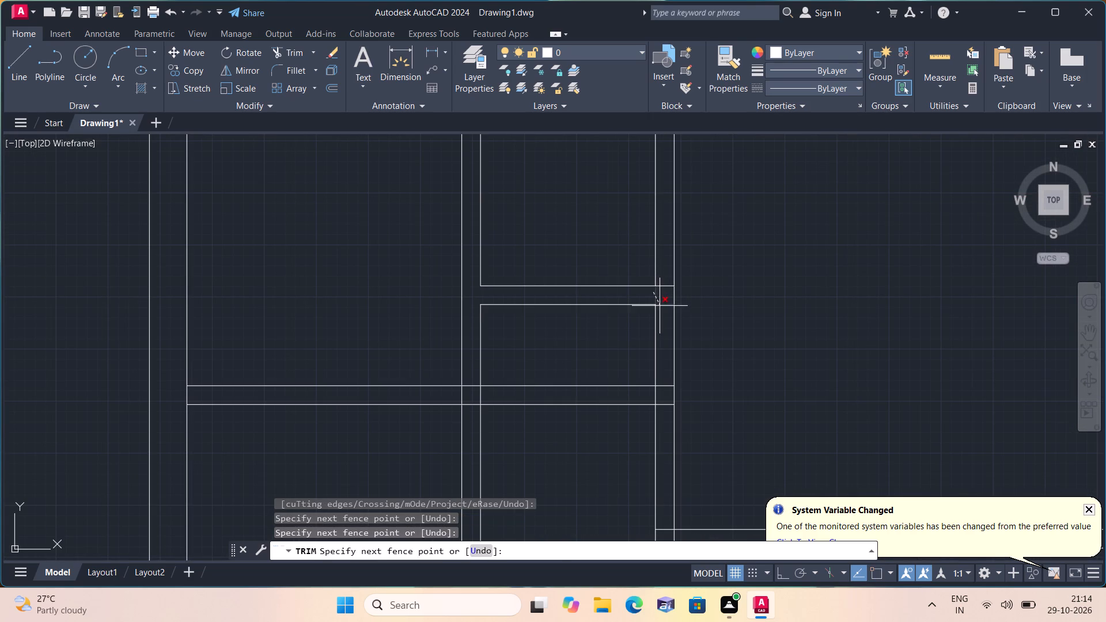
click(661, 307)
Trim the left room's cross wall extension: its lower line between the partitions and its upper line inside the second partition.
drag(633, 422, 613, 395)
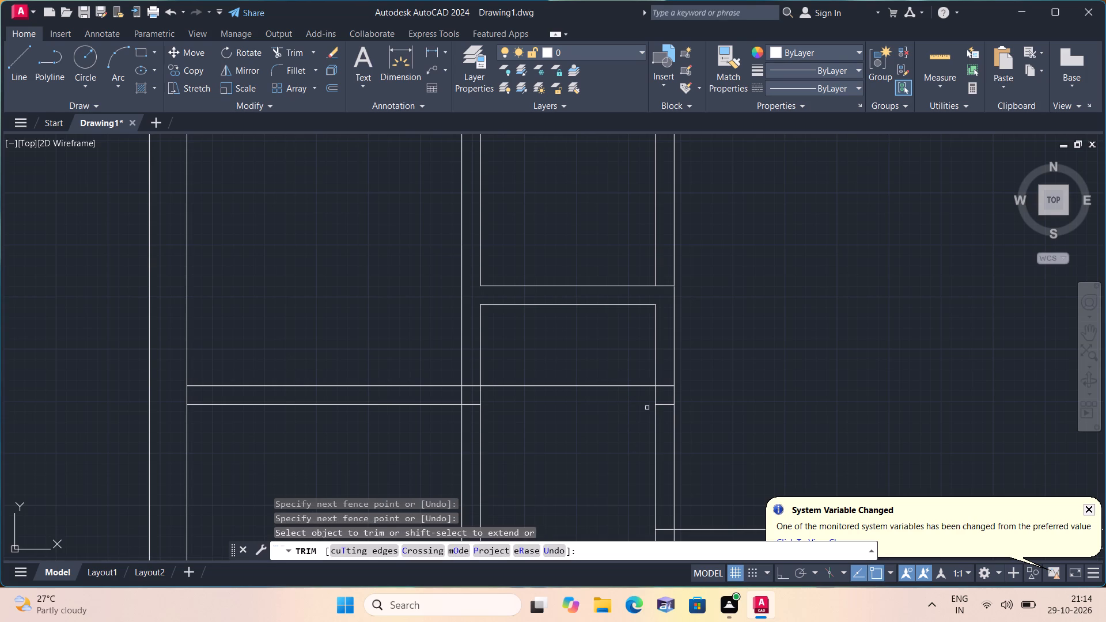
scroll(667, 407, up, 1)
click(667, 407)
click(672, 419)
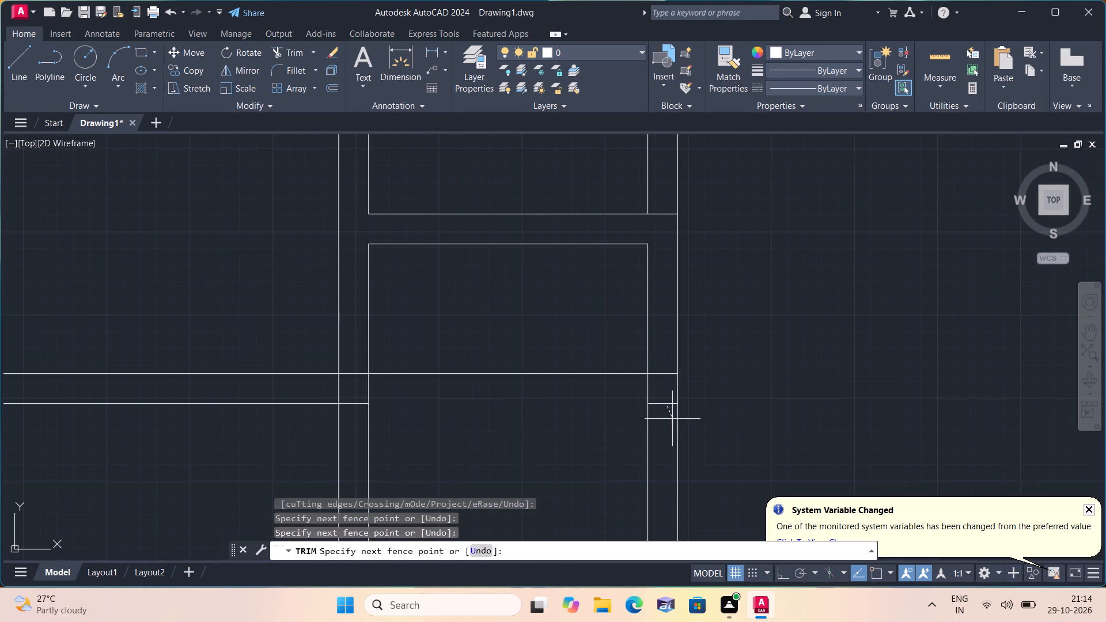
drag(666, 389, 666, 388)
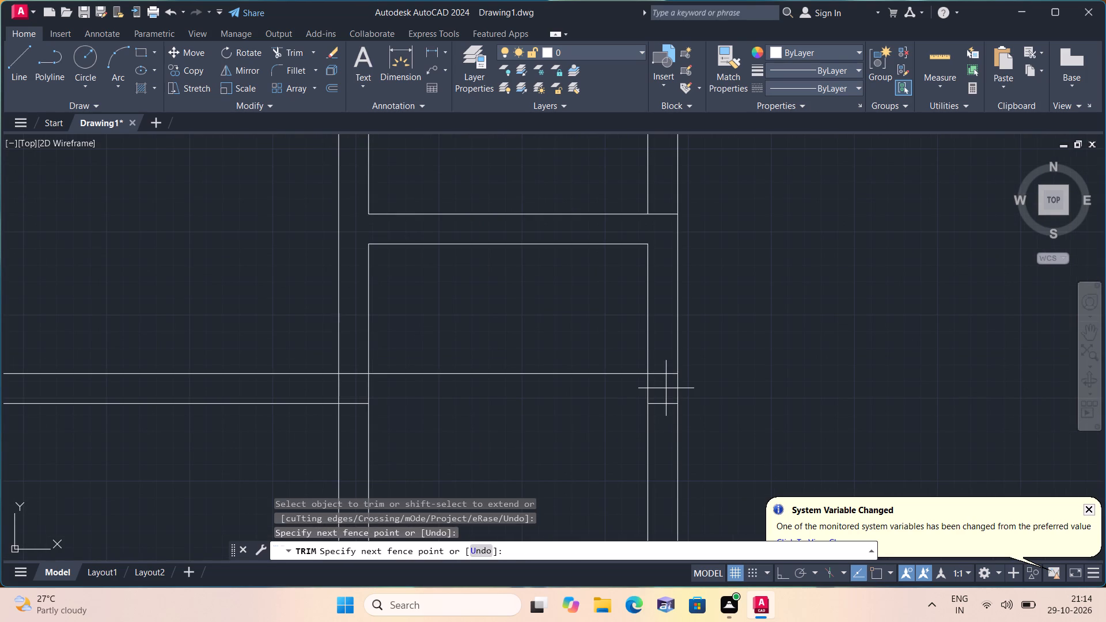
drag(666, 388, 665, 362)
scroll(661, 365, down, 1)
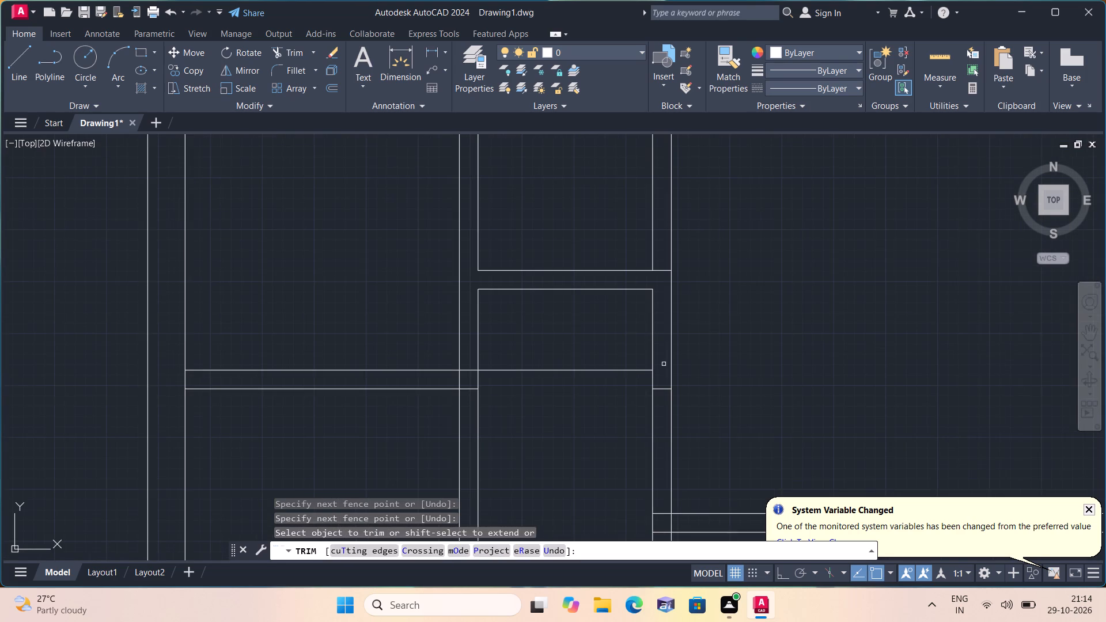
Trim the cross wall's upper line inside the left partition and open the left outer wall's inner line at the cross wall.
drag(470, 375, 468, 358)
scroll(468, 358, down, 1)
scroll(280, 370, up, 1)
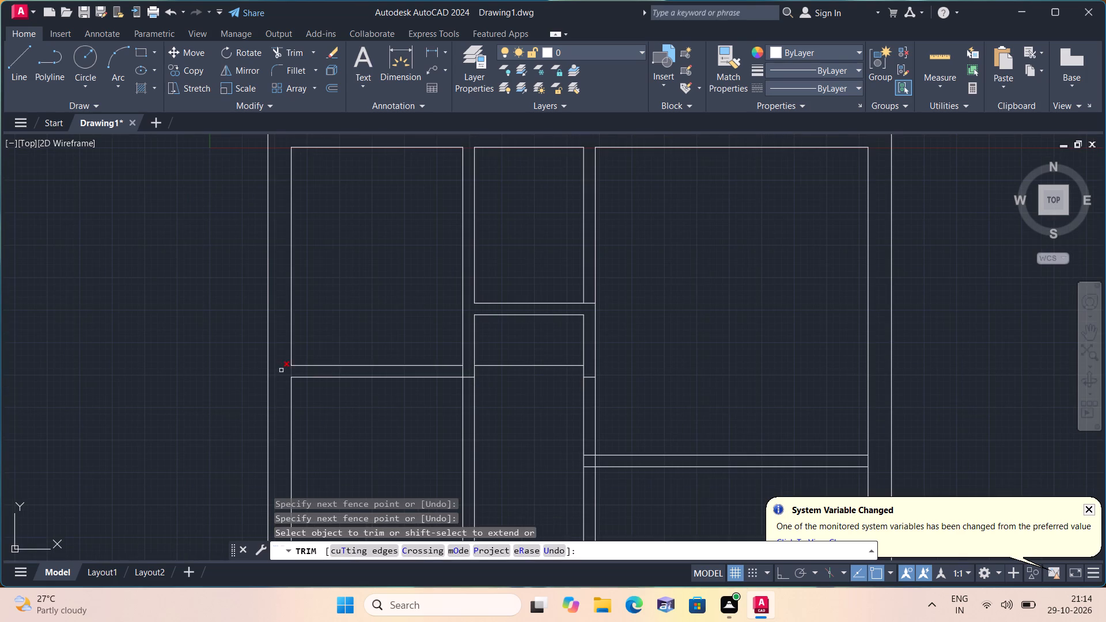
drag(280, 370, 340, 374)
Trim both left partition lines between the left room's cross wall and the bottom wall.
scroll(340, 373, down, 2)
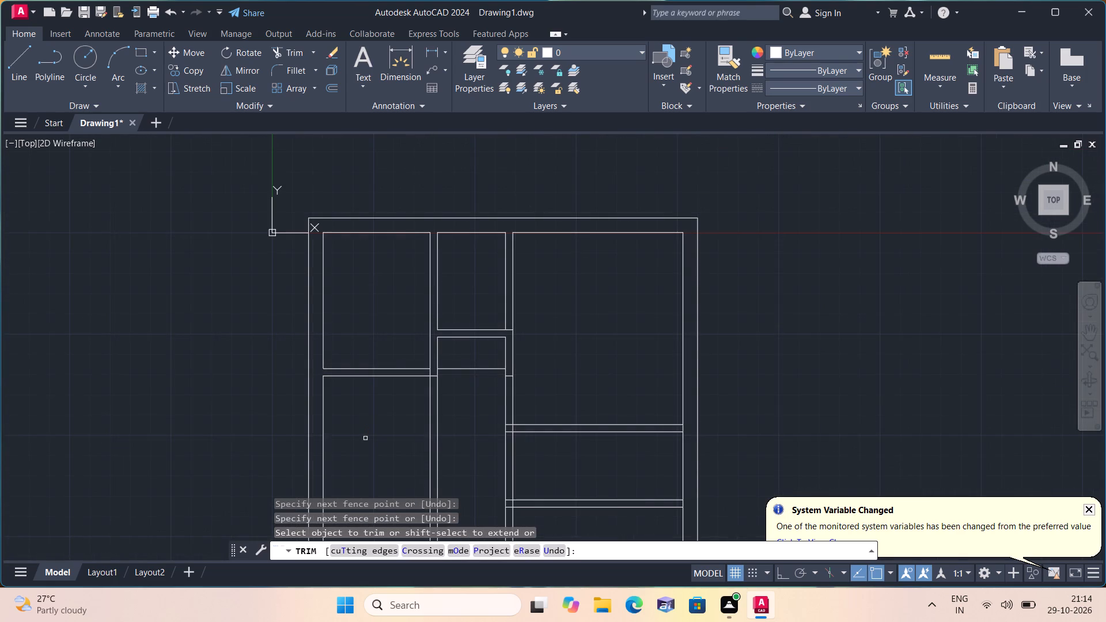
middle_drag(357, 446, 272, 344)
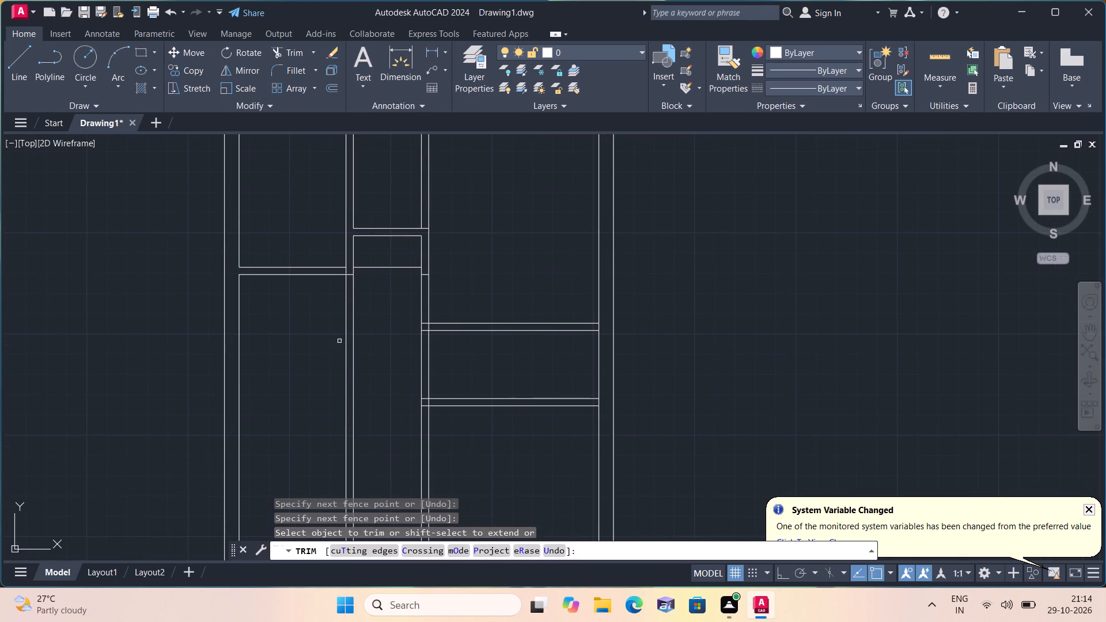
scroll(361, 328, down, 1)
drag(363, 327, 336, 339)
Trim all outer wall and partition lines projecting below the bottom wall's lower line.
scroll(336, 339, down, 1)
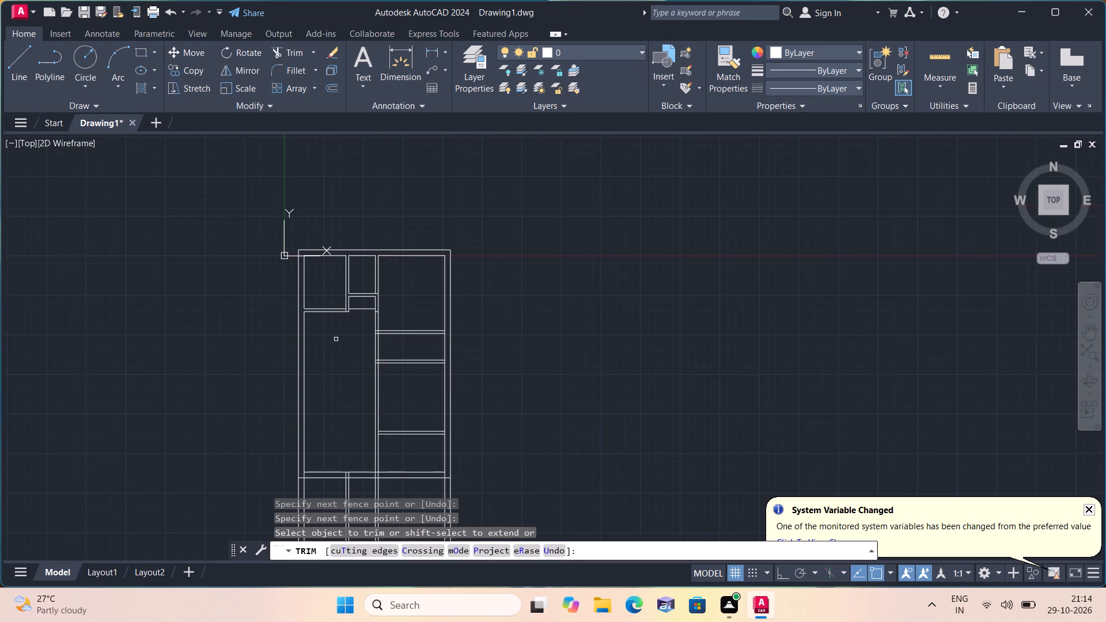
middle_drag(336, 339, 332, 270)
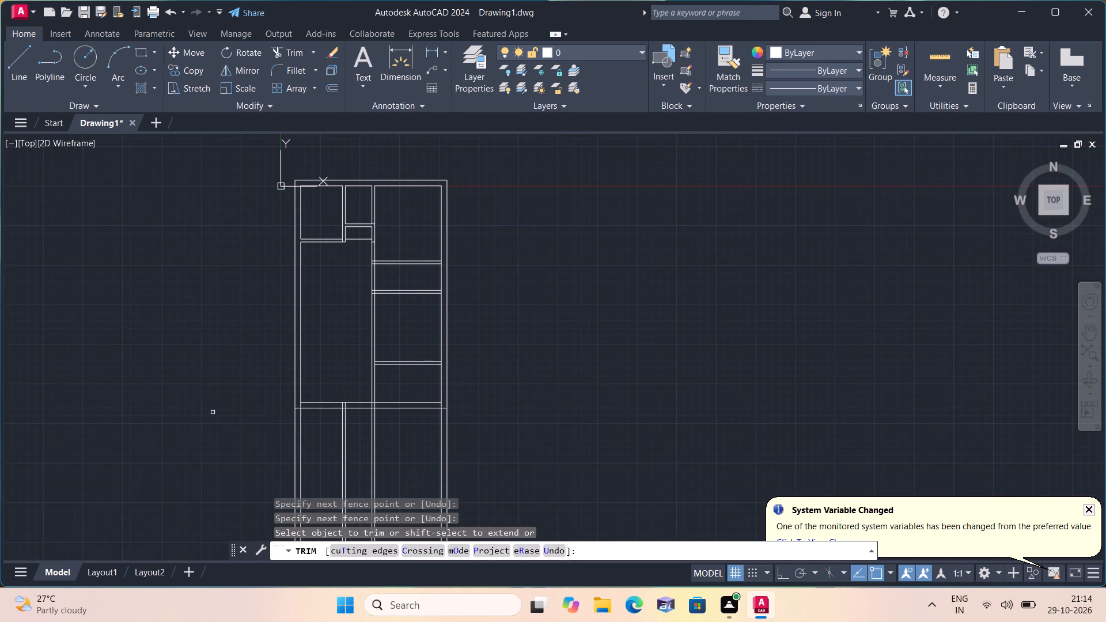
drag(213, 411, 509, 441)
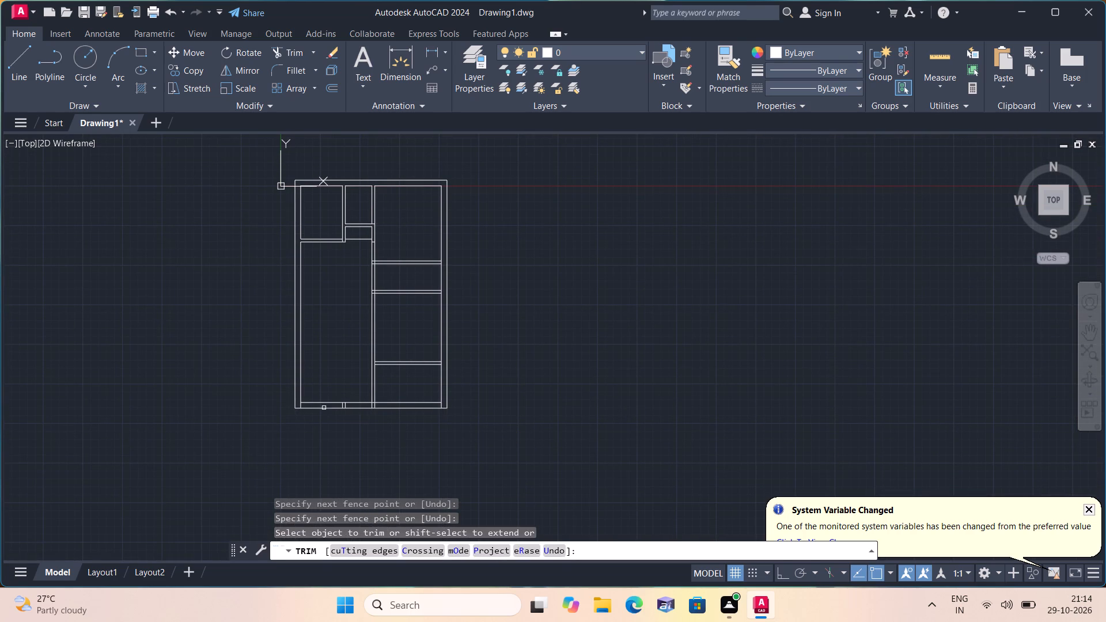
Trim the partition and inner outer-wall line stubs inside the bottom wall, from its left corner to its right corner.
scroll(311, 405, up, 5)
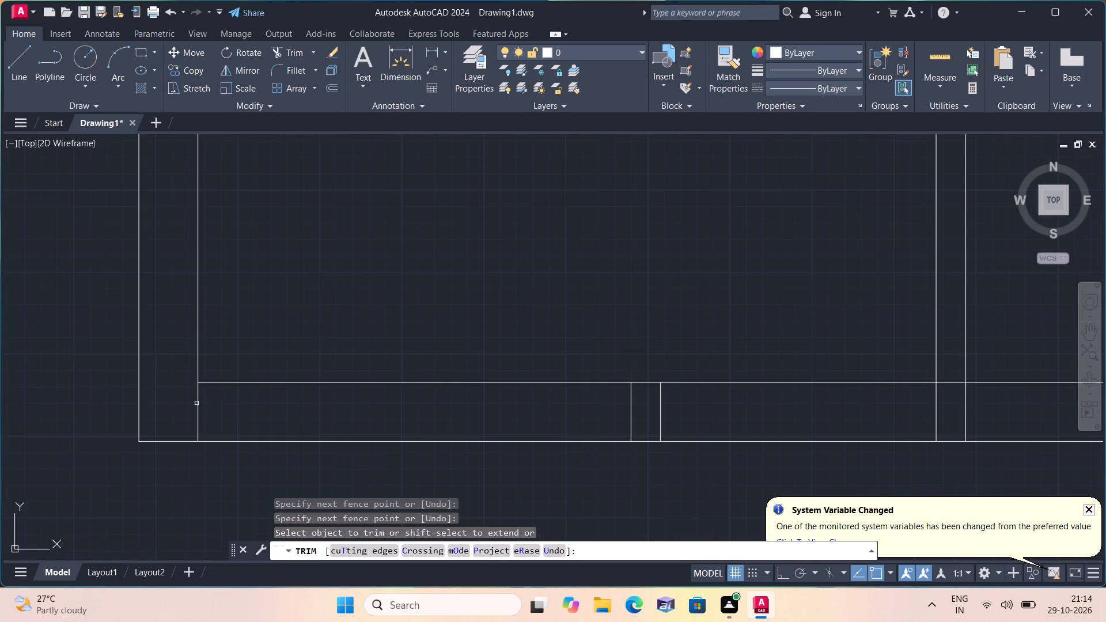
drag(187, 404, 666, 405)
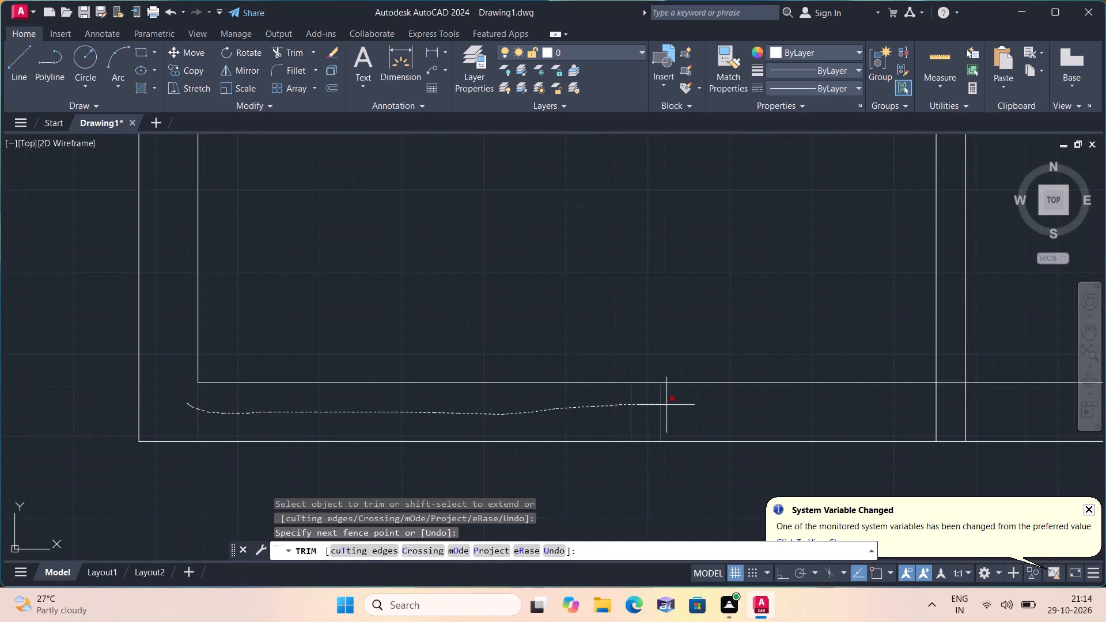
scroll(681, 413, down, 2)
middle_drag(661, 415, 509, 438)
scroll(510, 438, down, 1)
scroll(557, 438, down, 1)
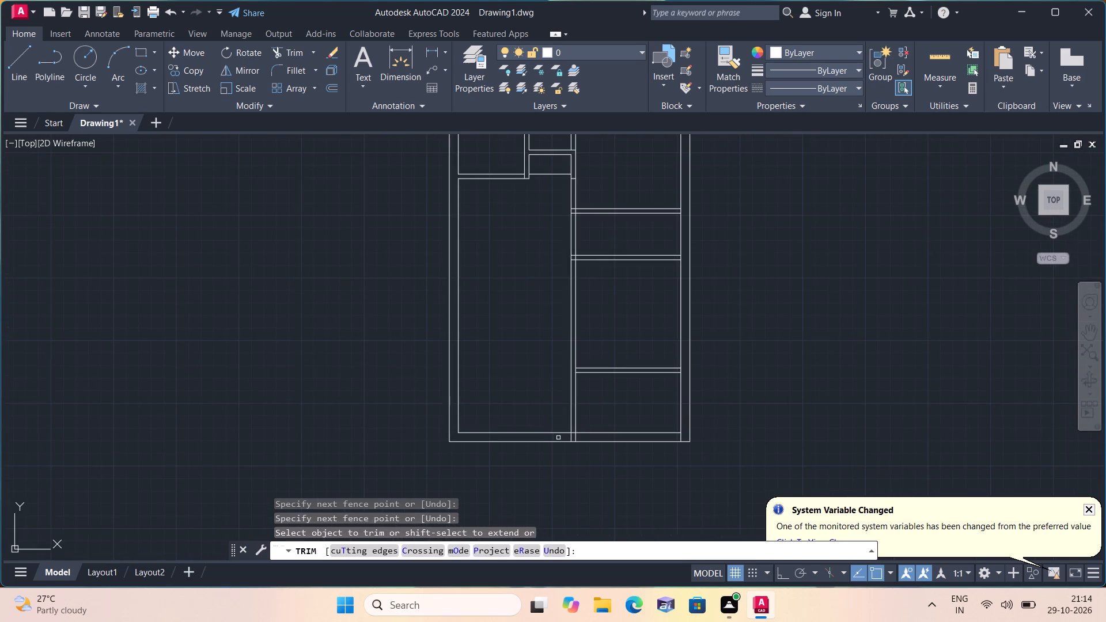
scroll(560, 438, up, 2)
drag(560, 438, 623, 436)
middle_drag(621, 442, 484, 441)
scroll(495, 442, down, 1)
click(643, 437)
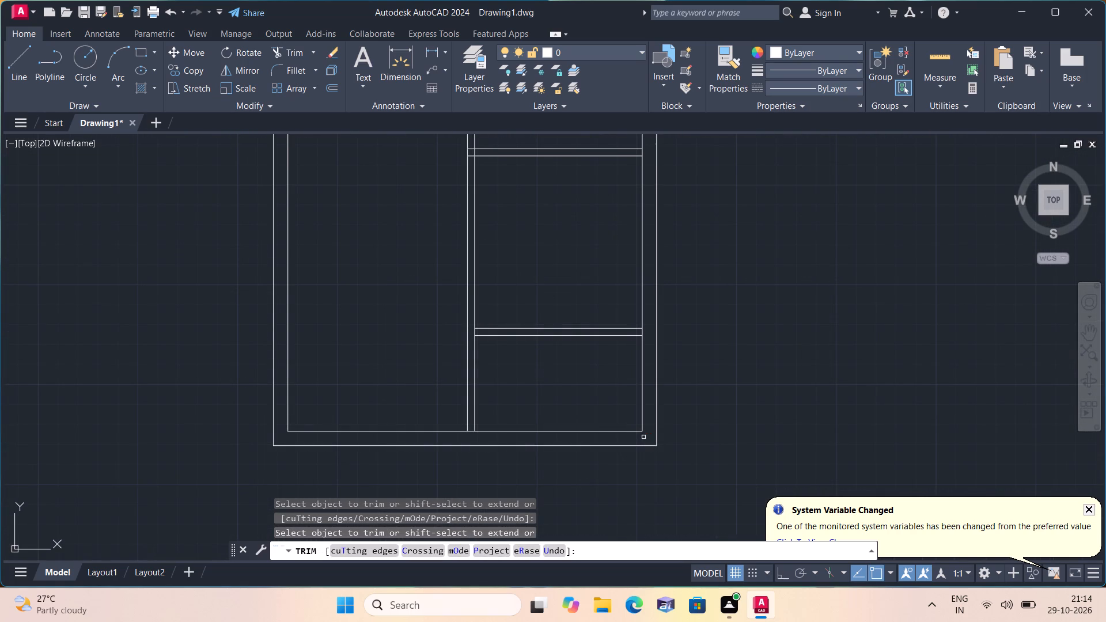
Trim the right outer wall's inner line between the line pairs of the right room's three cross walls.
scroll(635, 378, up, 1)
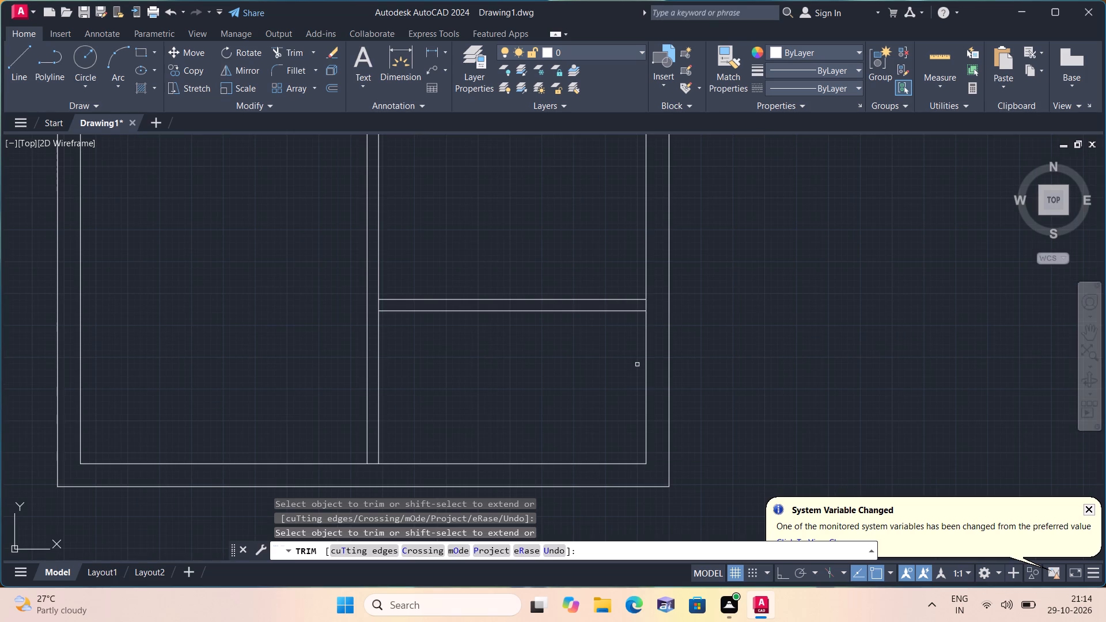
click(645, 307)
scroll(643, 299, down, 2)
middle_drag(622, 280, 586, 412)
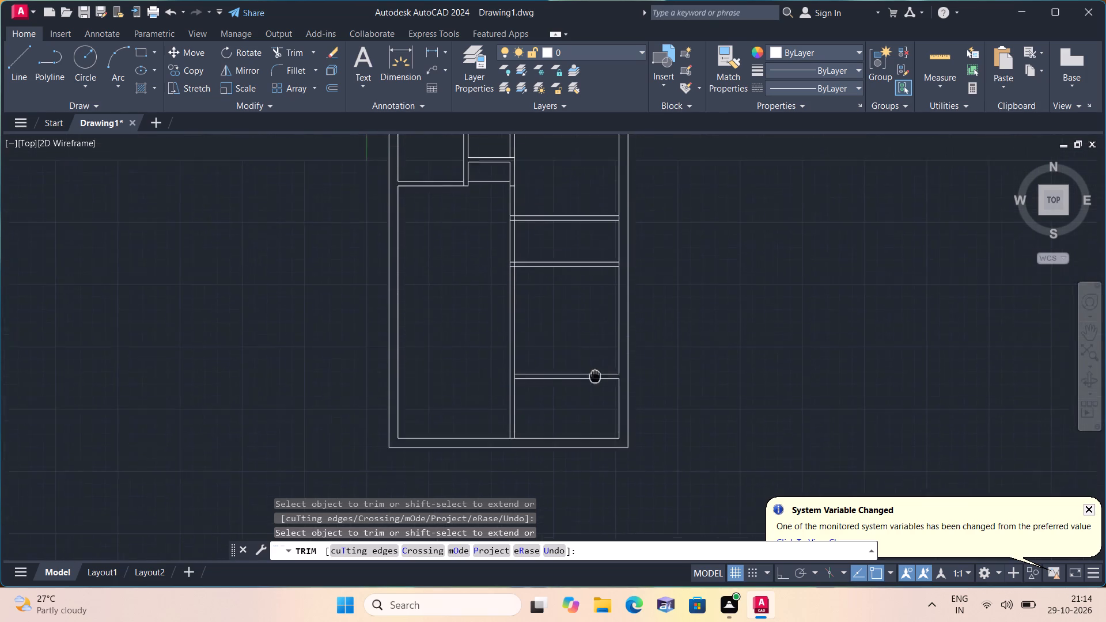
middle_drag(586, 412, 580, 496)
middle_drag(594, 443, 601, 406)
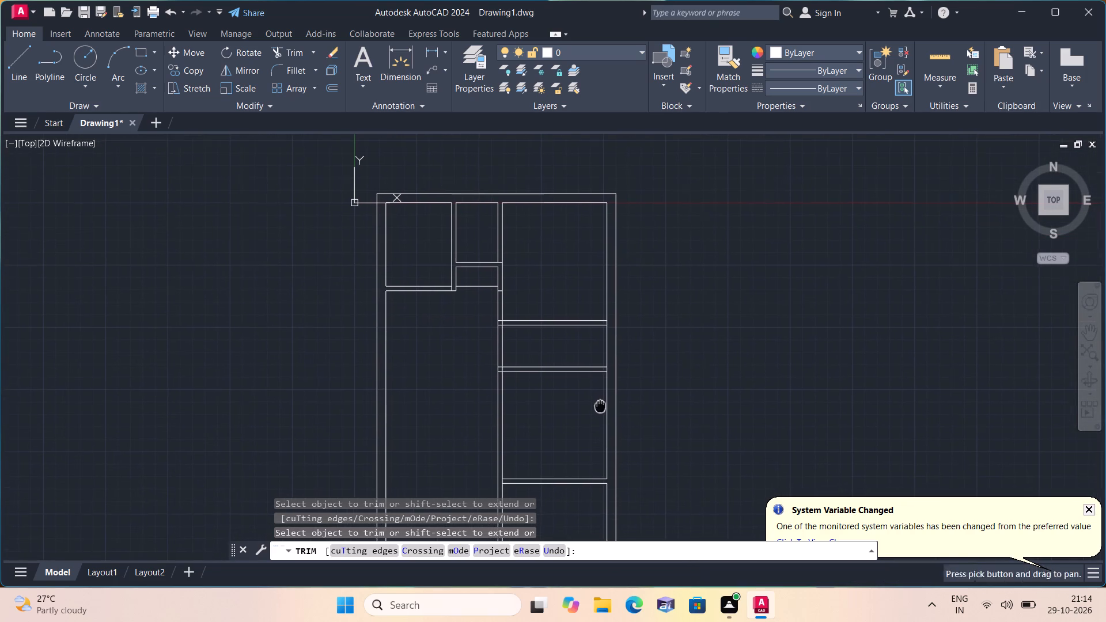
scroll(612, 373, up, 1)
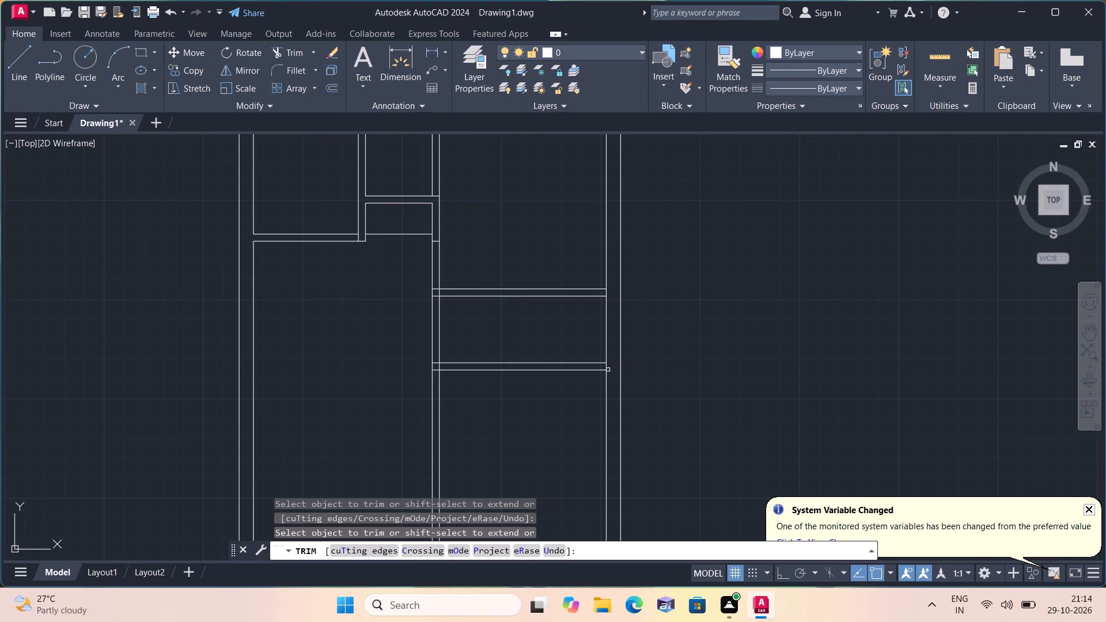
click(608, 366)
scroll(608, 289, up, 1)
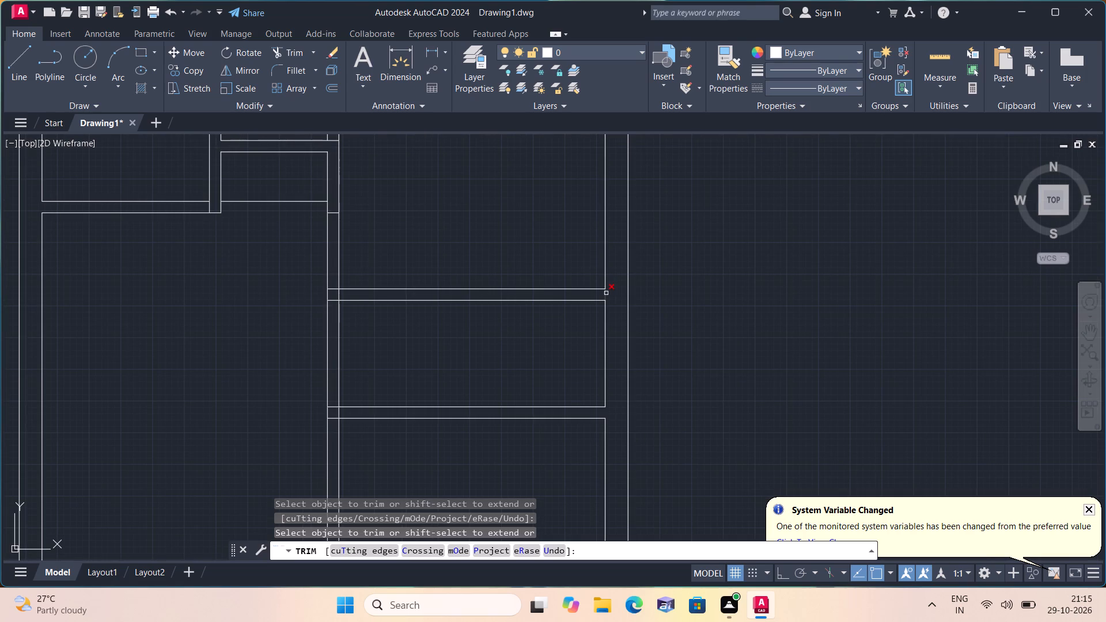
click(606, 293)
Trim the second partition's lines between the left room's cross wall level and the right room's first cross wall.
scroll(608, 297, down, 2)
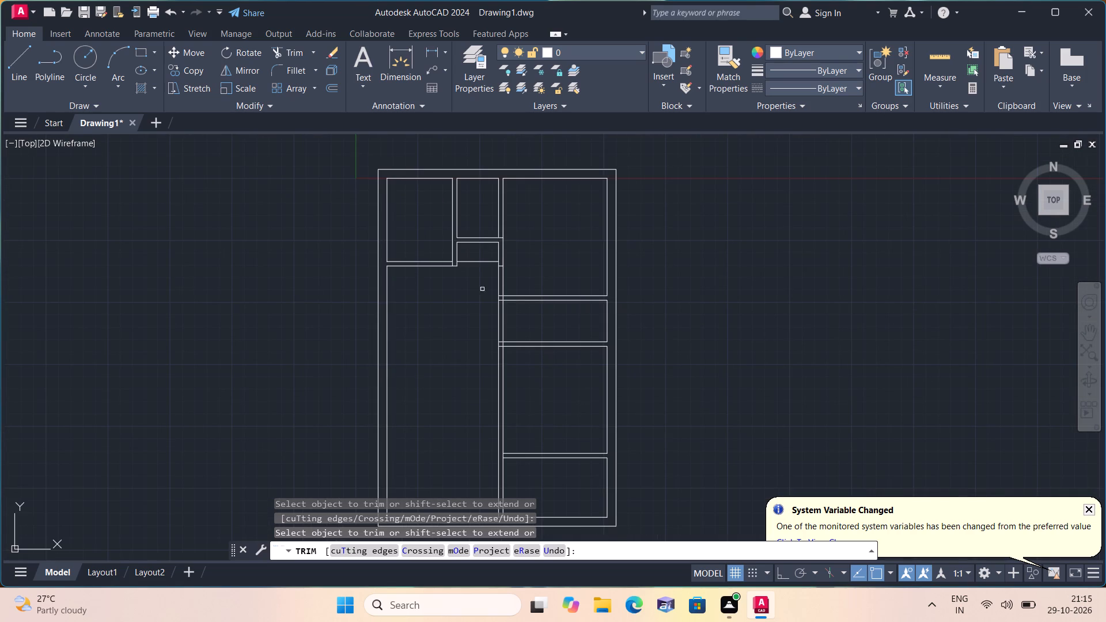
drag(463, 288, 502, 275)
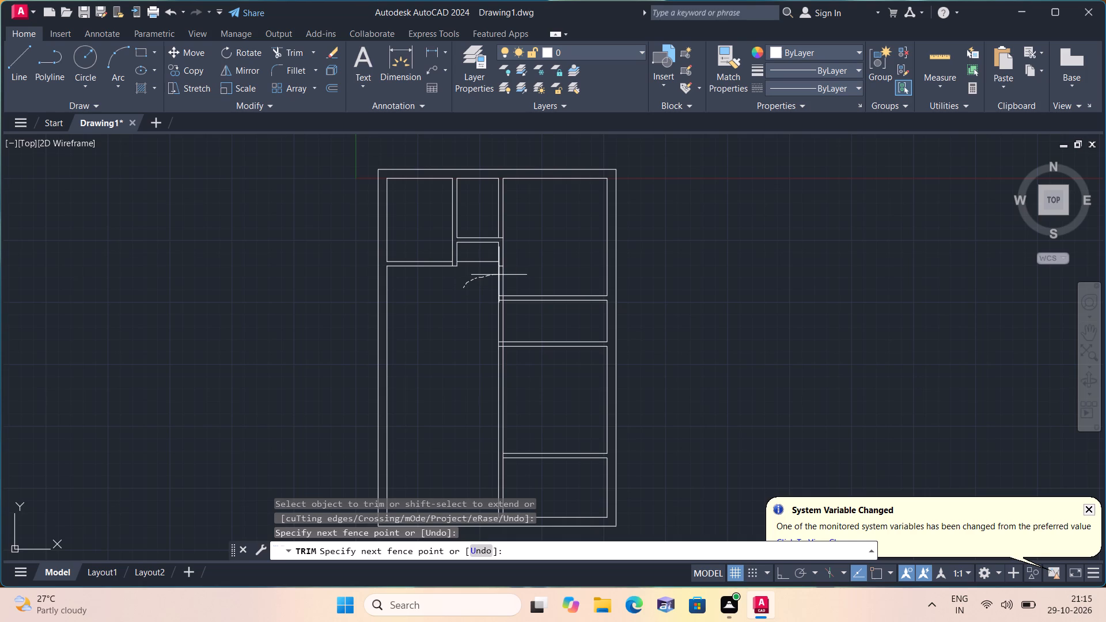
drag(502, 275, 514, 279)
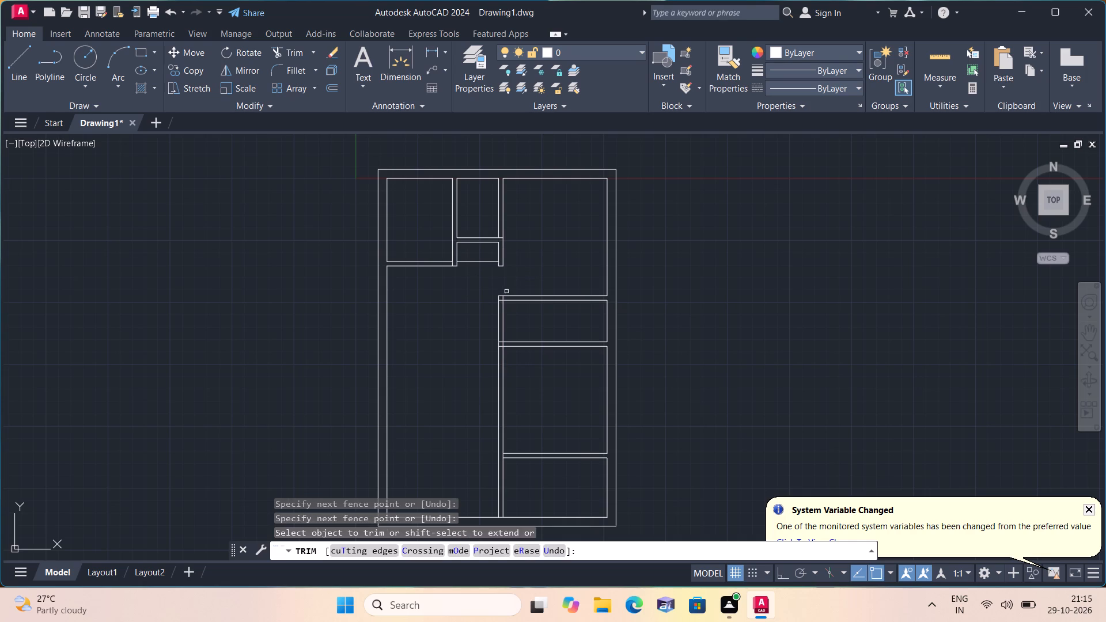
Trim the second partition's lines from the right room's first cross wall down to the bottom wall, between the cross walls.
scroll(505, 298, up, 2)
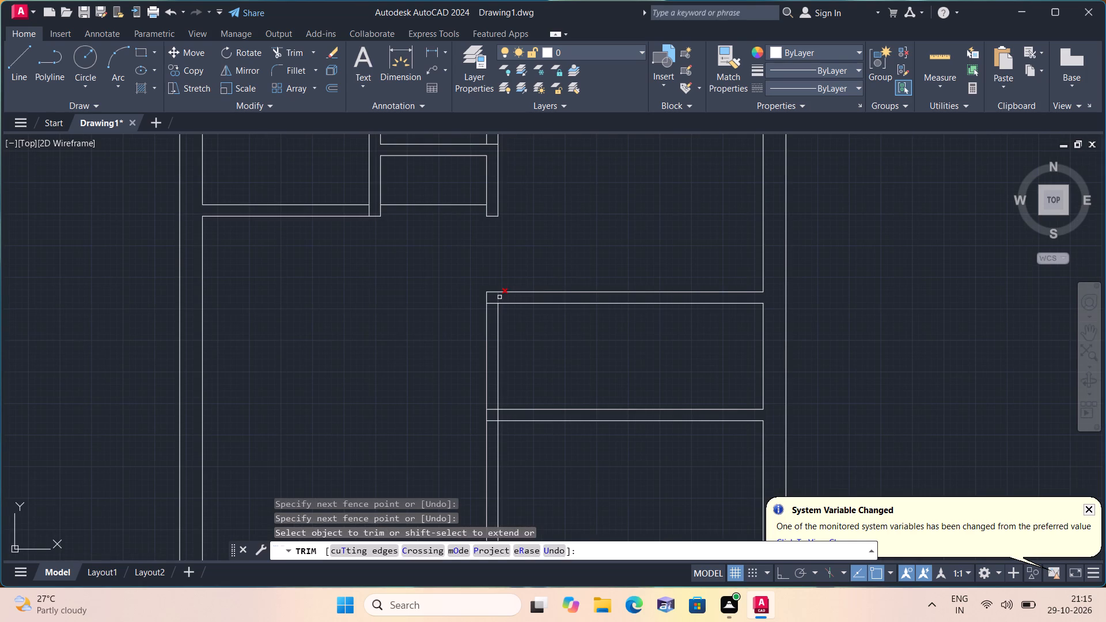
click(499, 297)
drag(554, 356, 470, 370)
scroll(470, 370, down, 2)
middle_drag(523, 437, 552, 372)
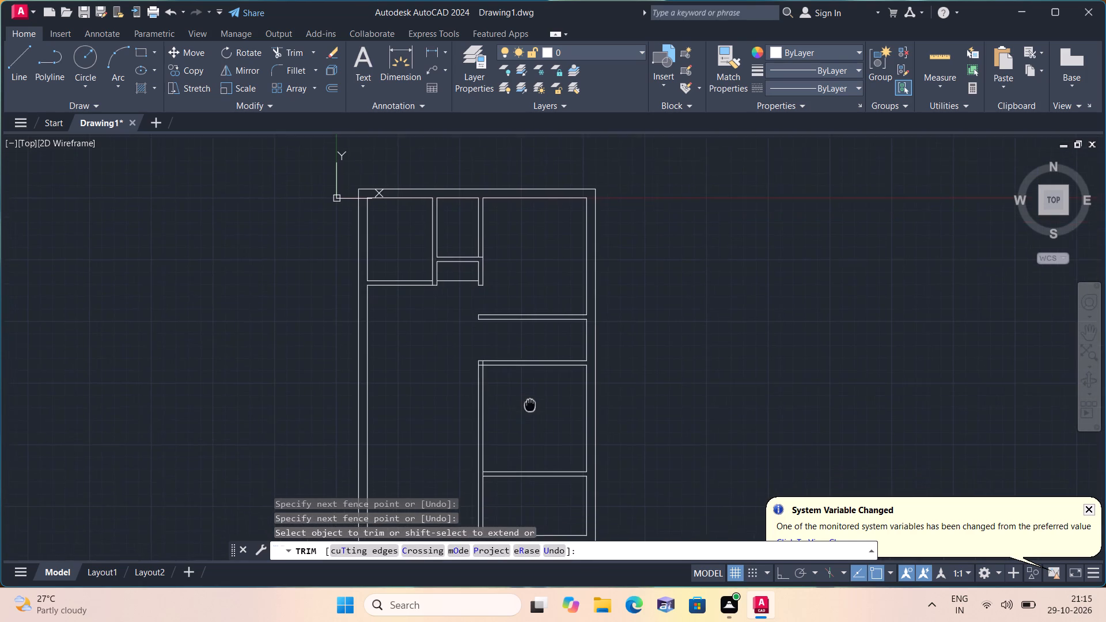
middle_drag(552, 372, 572, 337)
drag(565, 342, 502, 351)
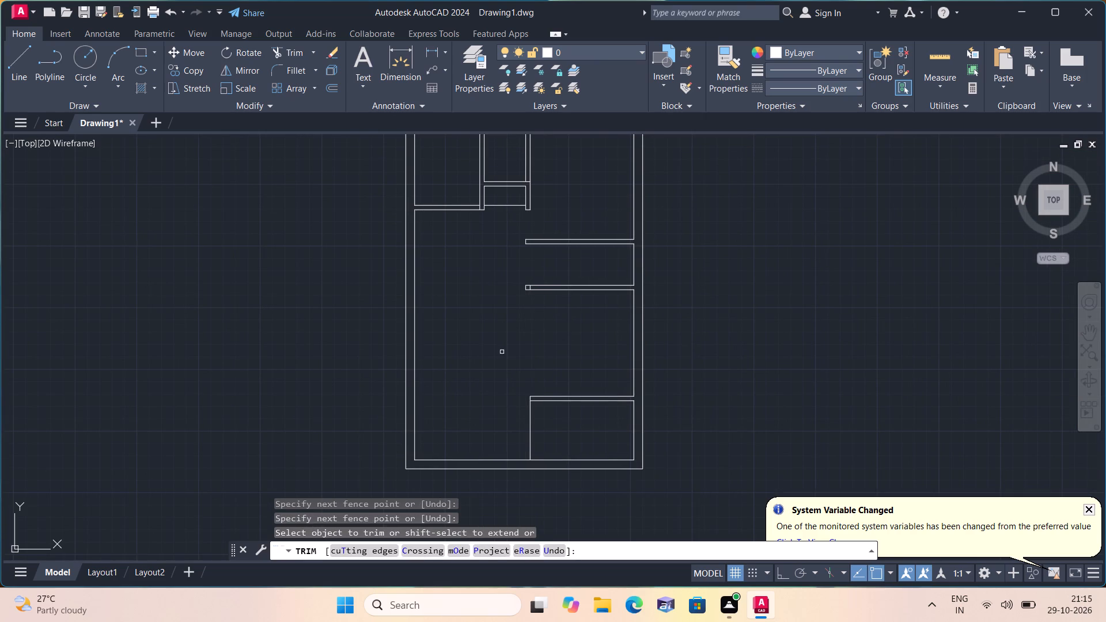
drag(562, 442, 515, 424)
Trim the leftover partition line stub inside the left end of the right room's second cross wall.
scroll(535, 272, up, 3)
click(507, 328)
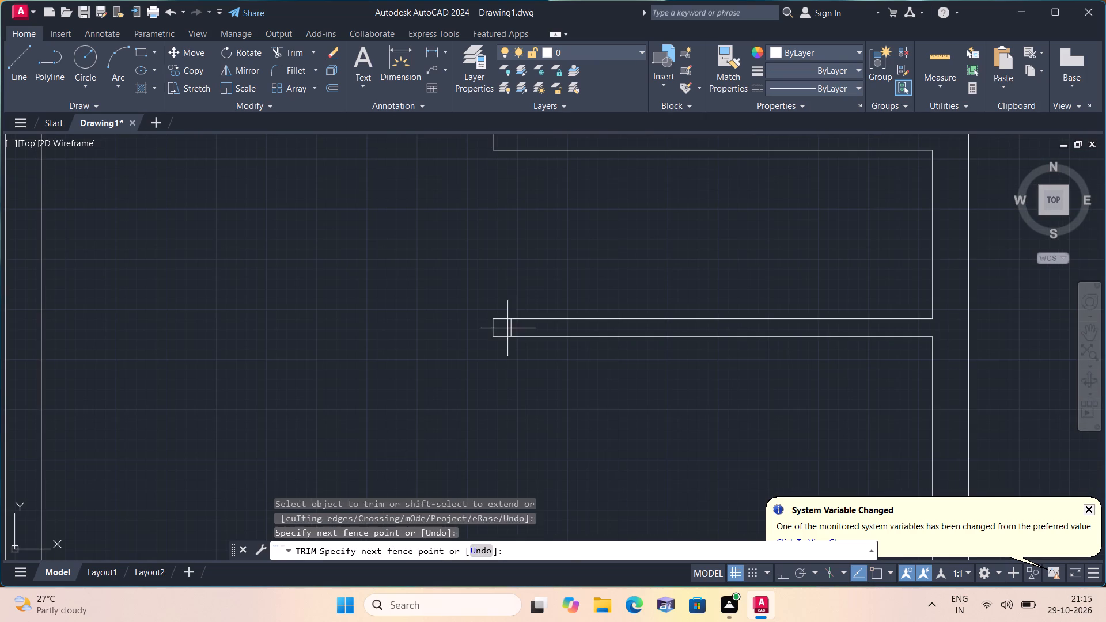
click(532, 329)
scroll(510, 316, down, 3)
key(space)
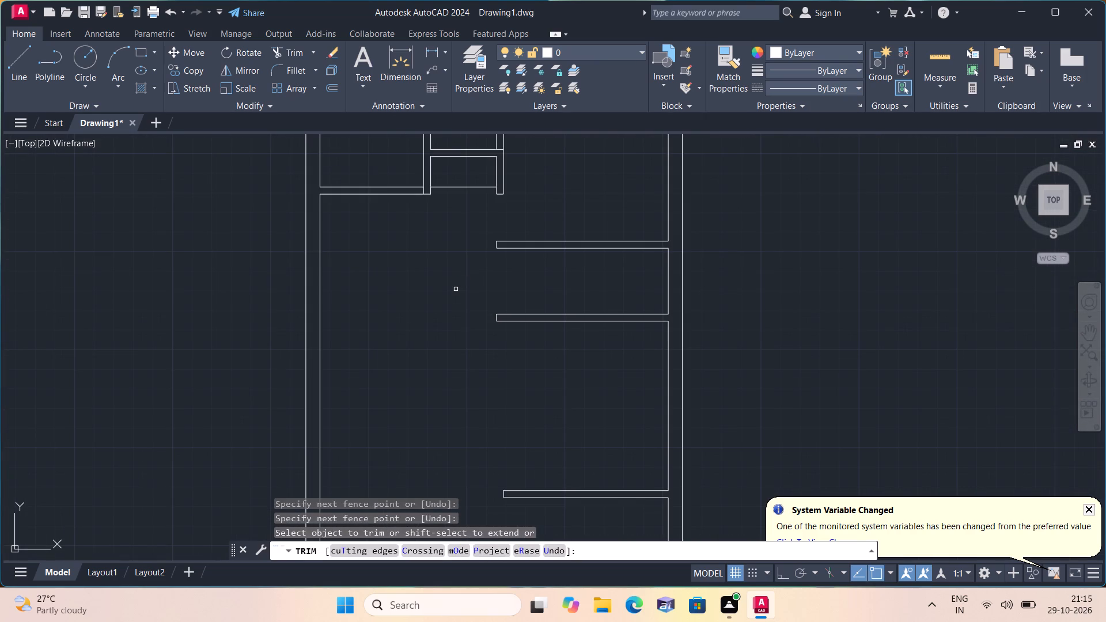
Offset the right outer wall's inner line 5'4.5" inward between the right room's first and second cross walls.
text(o)
text(ff)
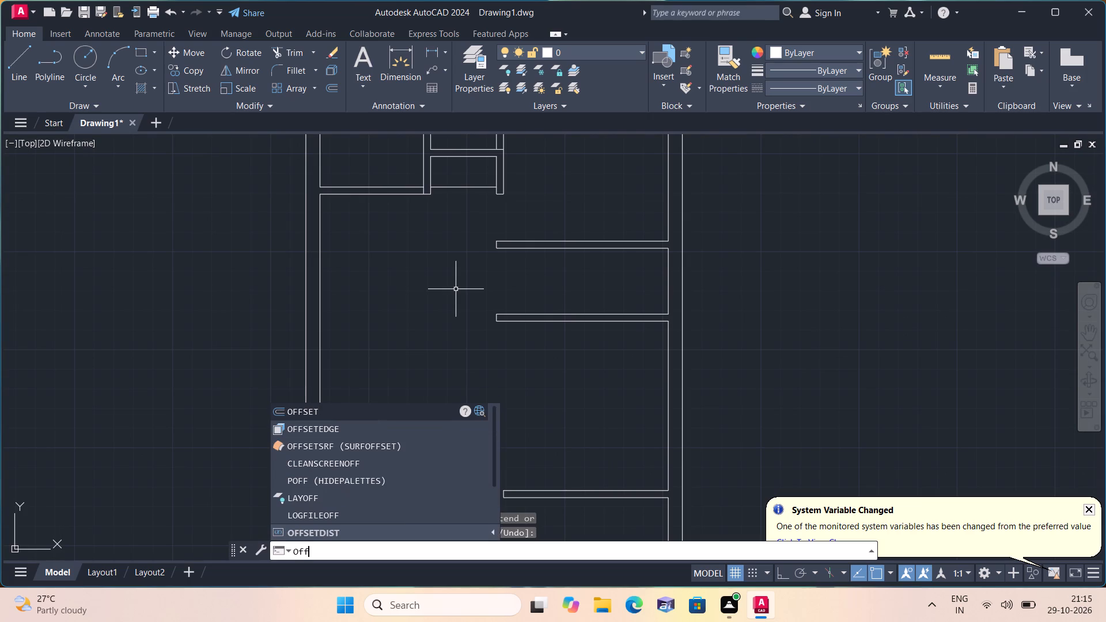
key(space)
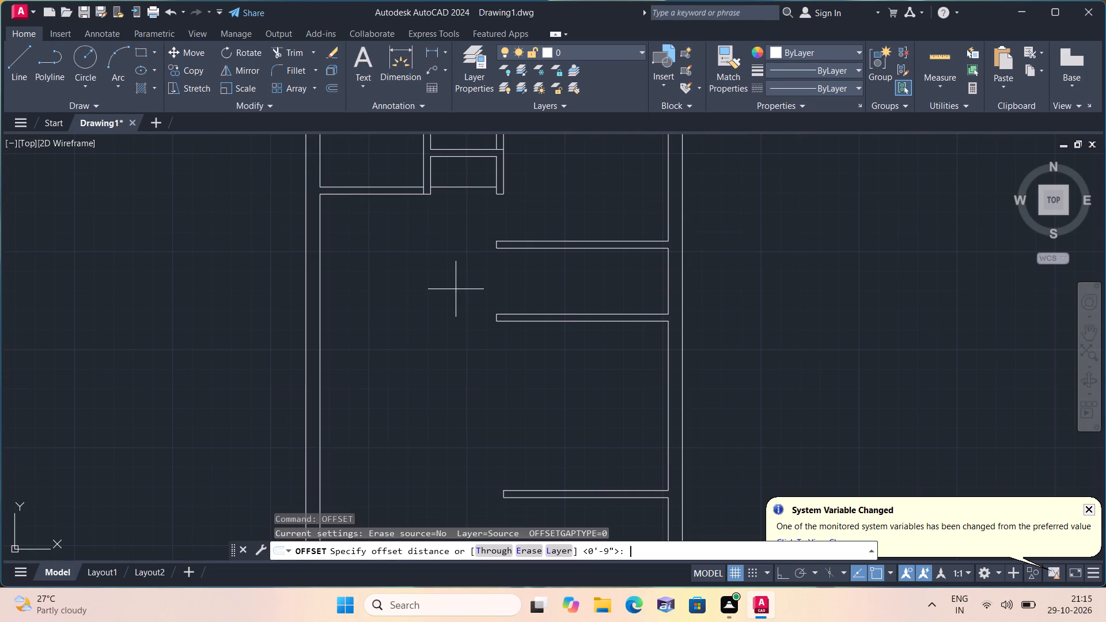
text(5'4.5")
key(space)
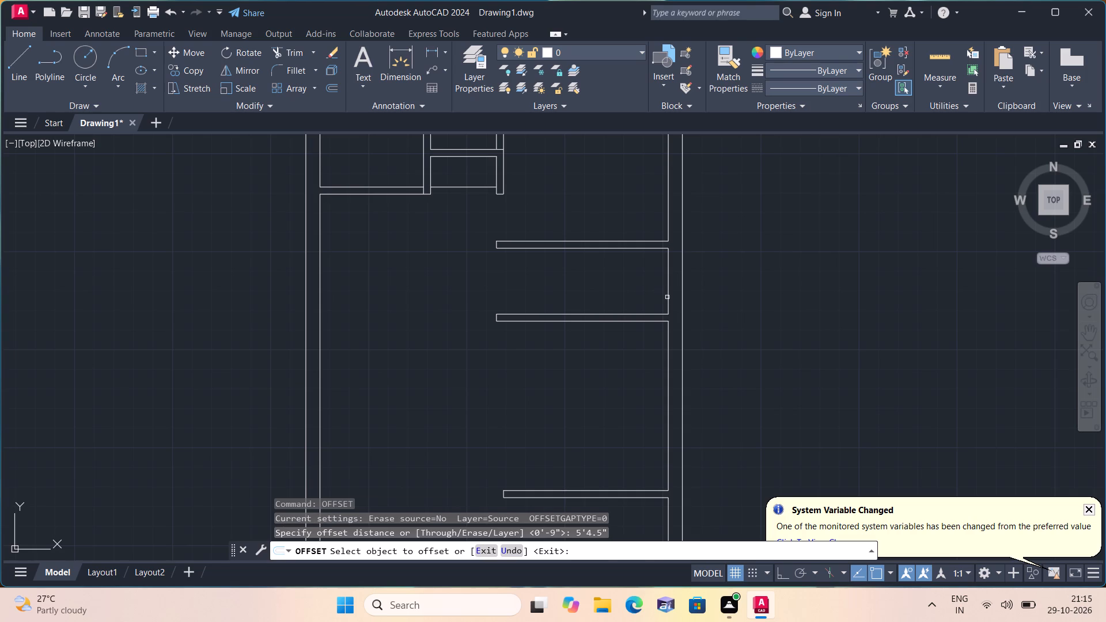
click(668, 298)
click(586, 293)
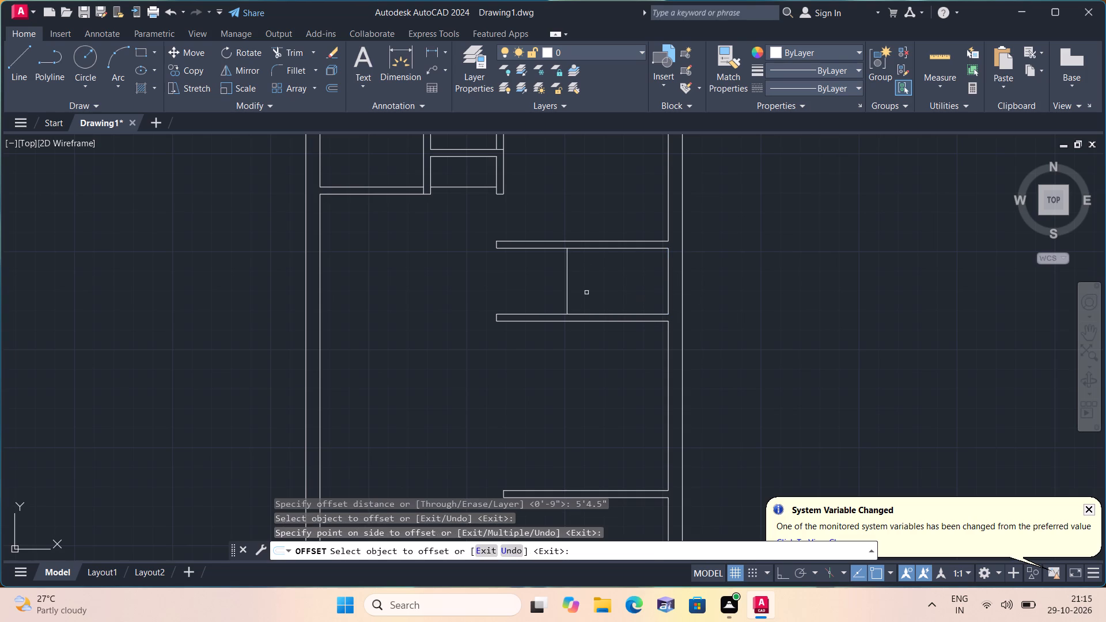
key(space)
Offset the new line between the first and second cross walls 4.5" to the left to give the partition thickness.
key(space)
text(4.5")
key(space)
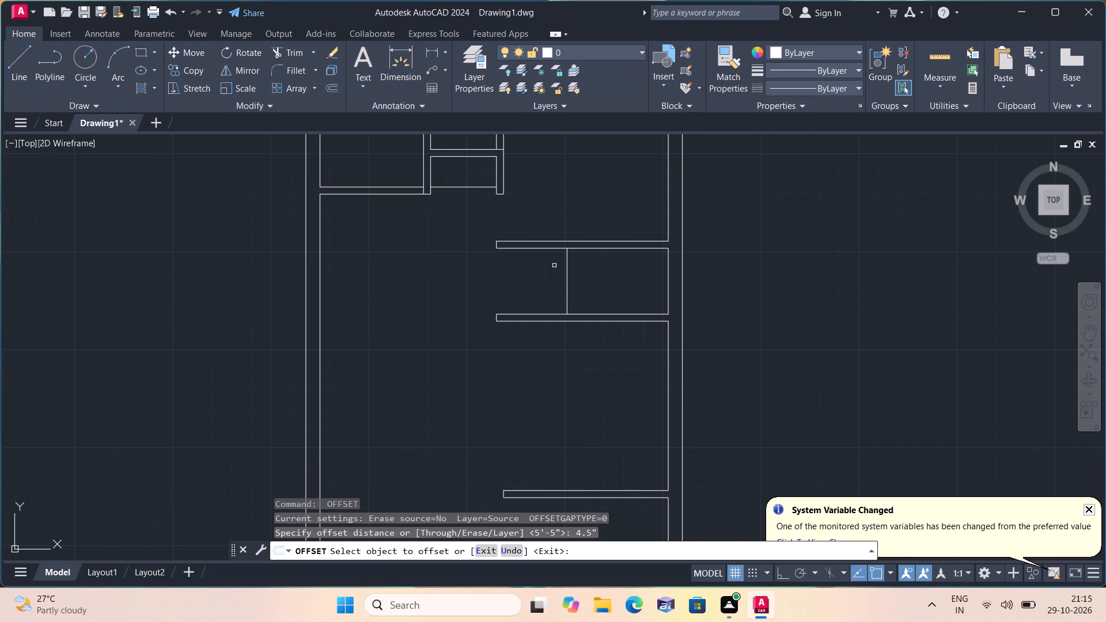
click(567, 274)
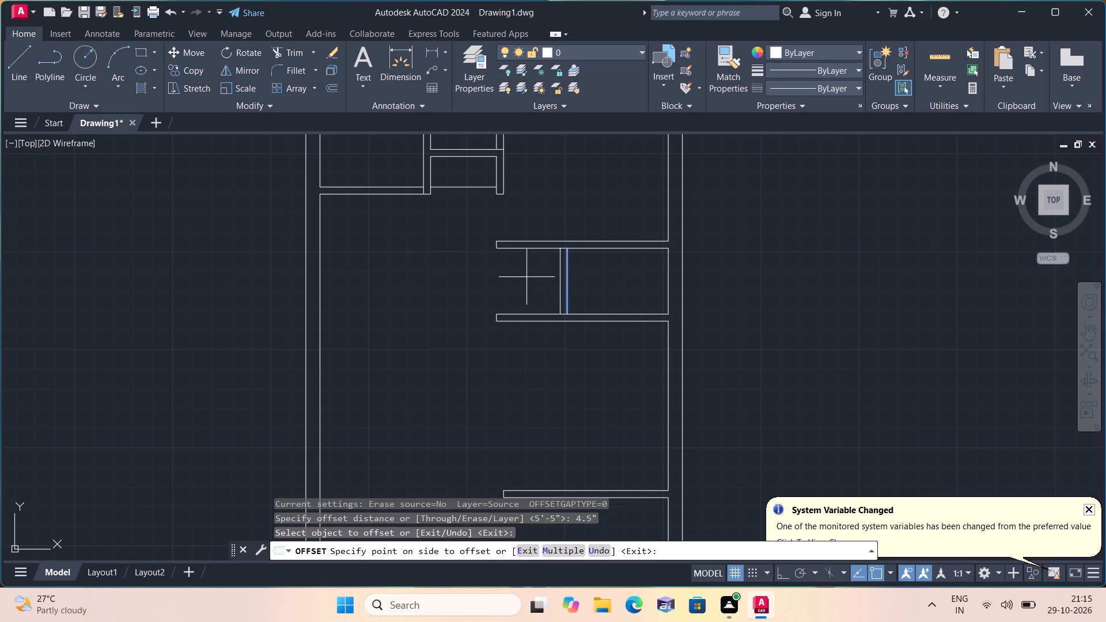
click(522, 278)
key(space)
Offset the right outer wall's inner line 8'9" inward between the second and third cross walls.
key(space)
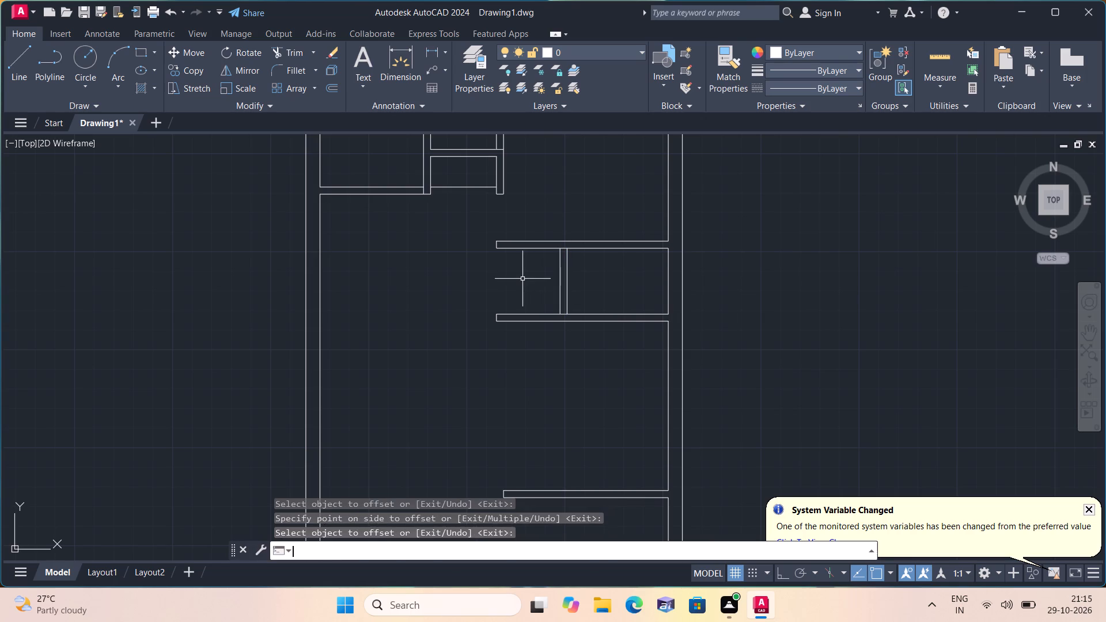
text(8'9")
key(space)
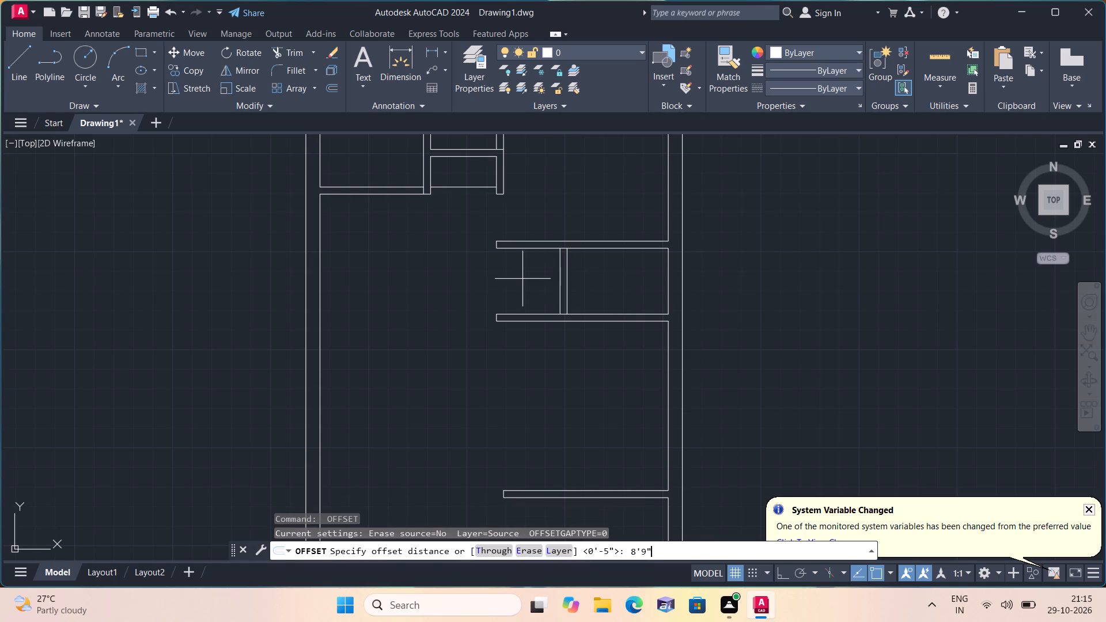
click(668, 371)
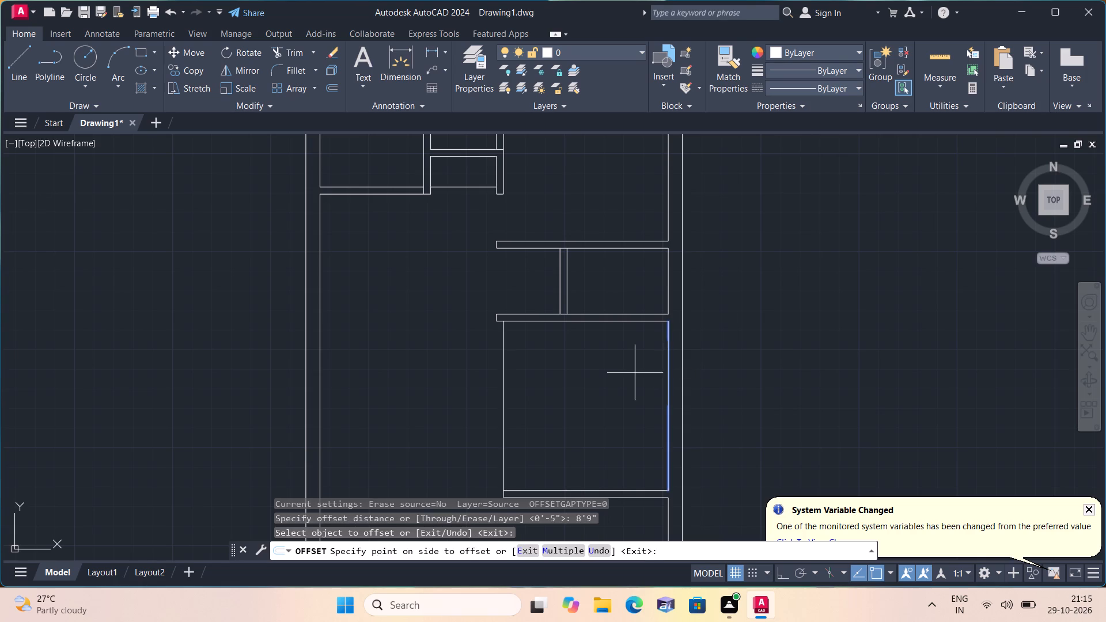
click(547, 373)
key(space)
Offset the new line between the second and third cross walls 4.5" to the left.
key(space)
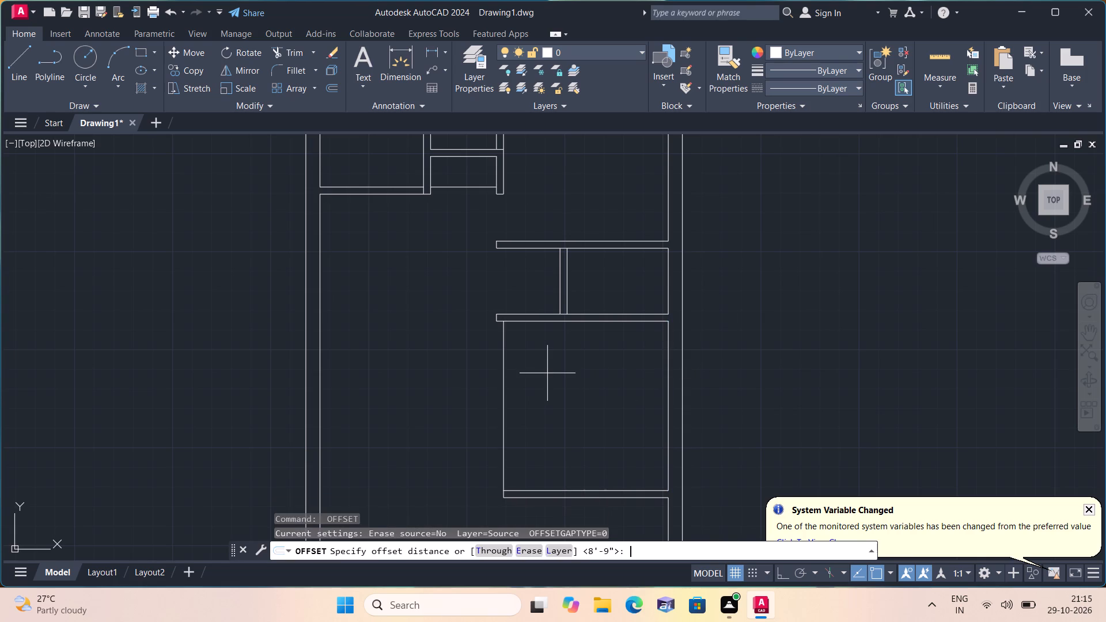
text(4.5")
key(space)
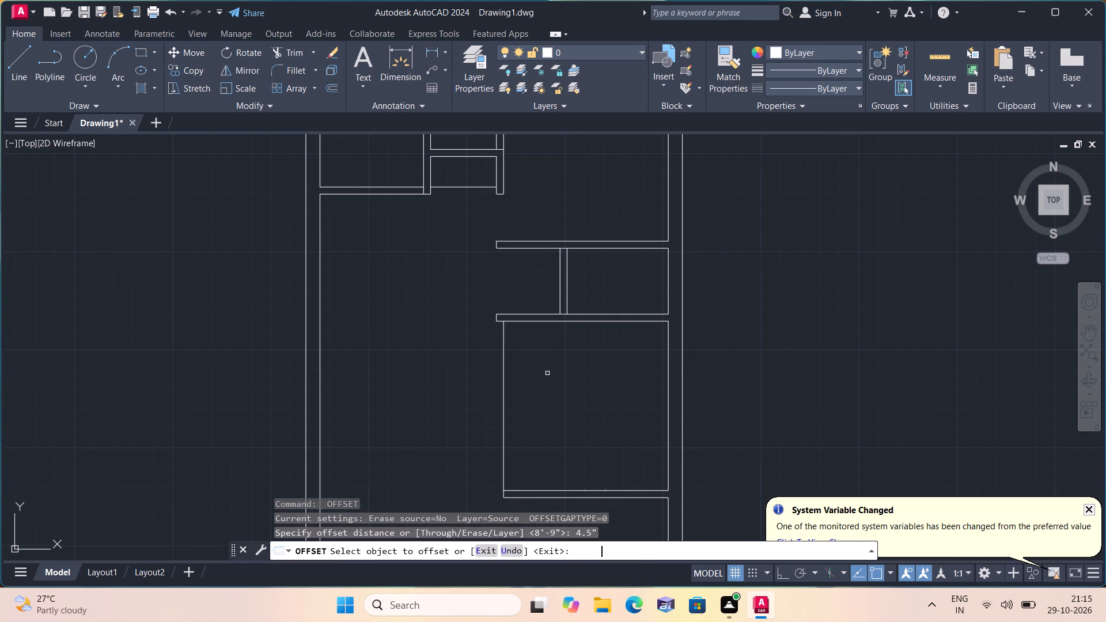
scroll(528, 373, down, 2)
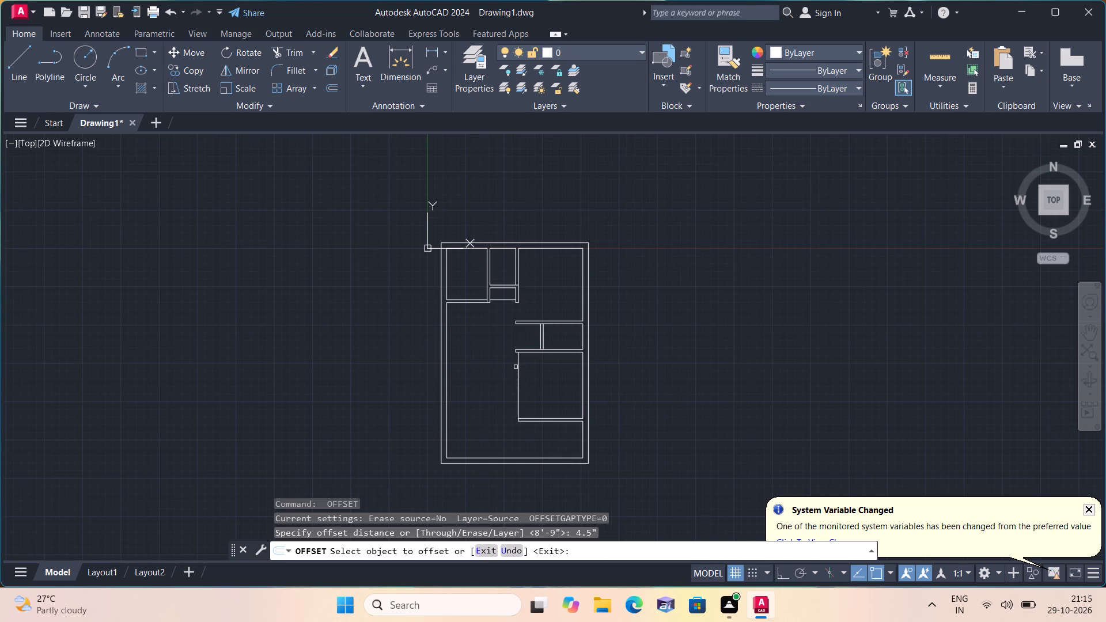
click(519, 370)
click(488, 370)
scroll(488, 370, up, 1)
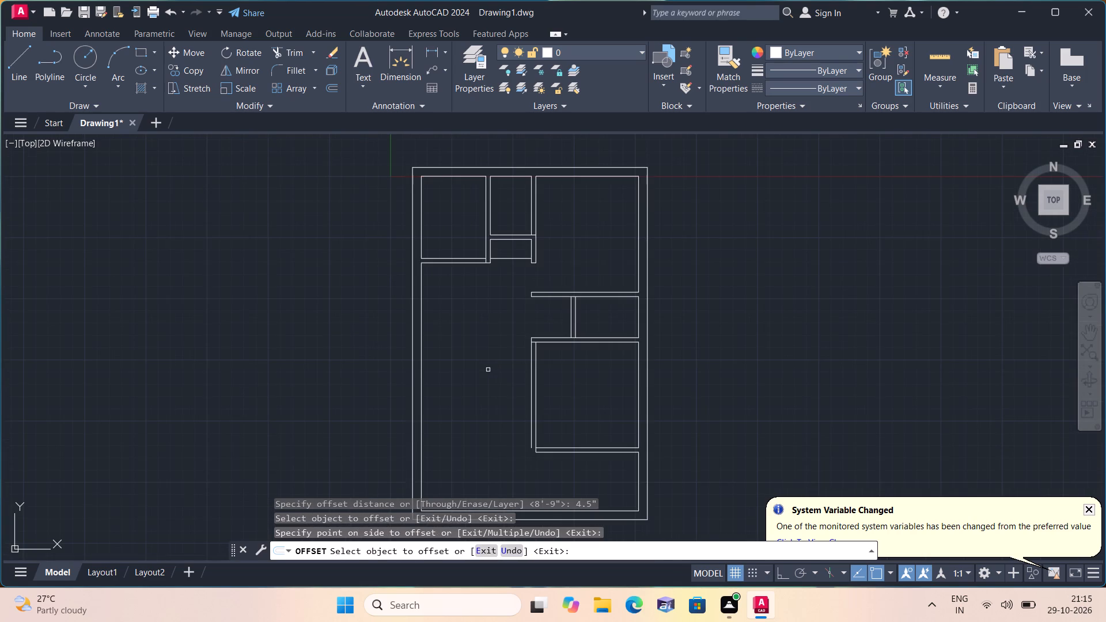
middle_drag(483, 368, 436, 301)
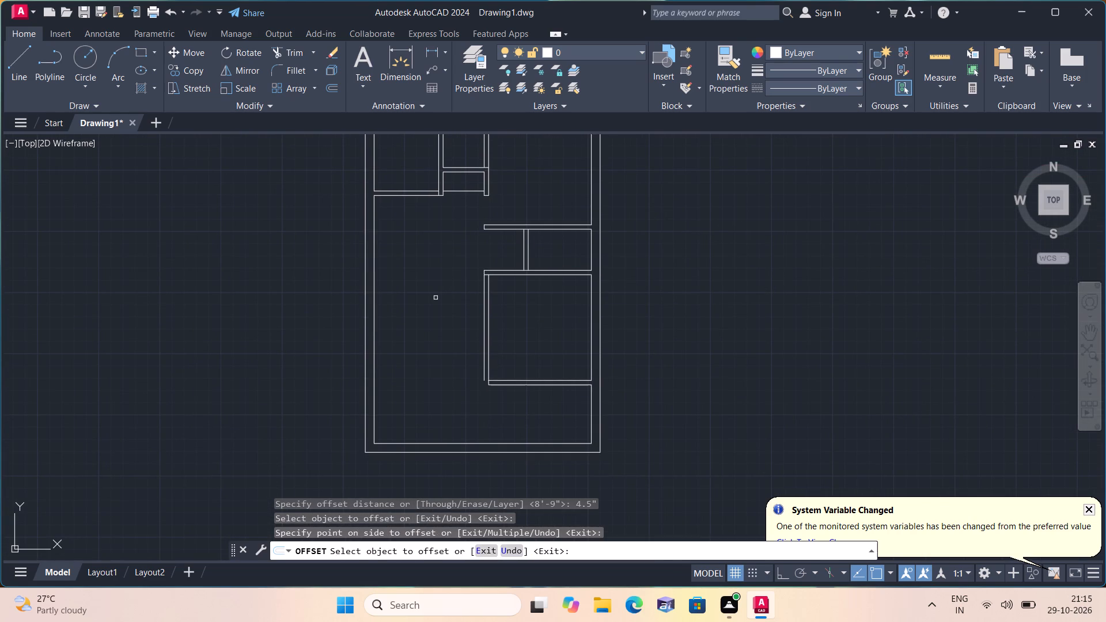
key(space)
Offset the left outer wall's inner line 5' inward, below the left room's cross wall.
key(space)
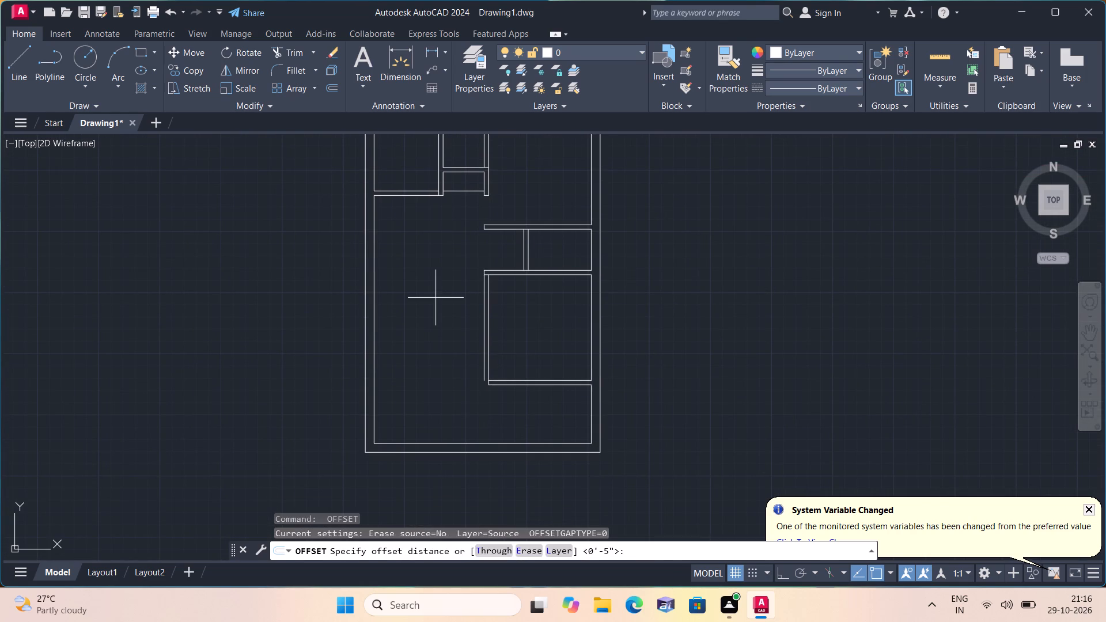
text(5')
key(space)
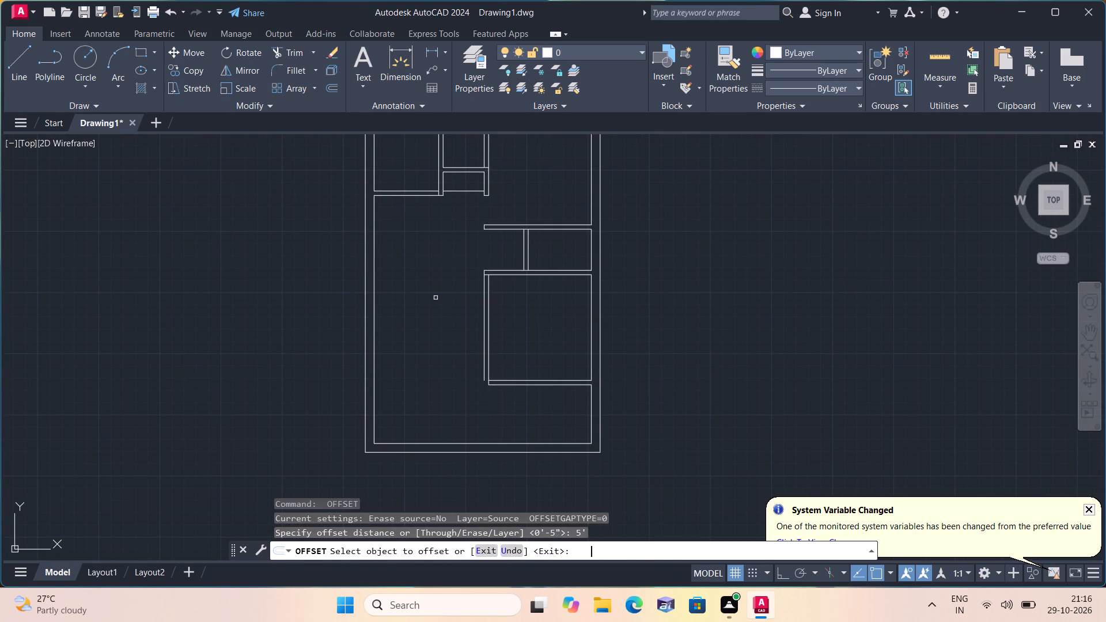
click(376, 393)
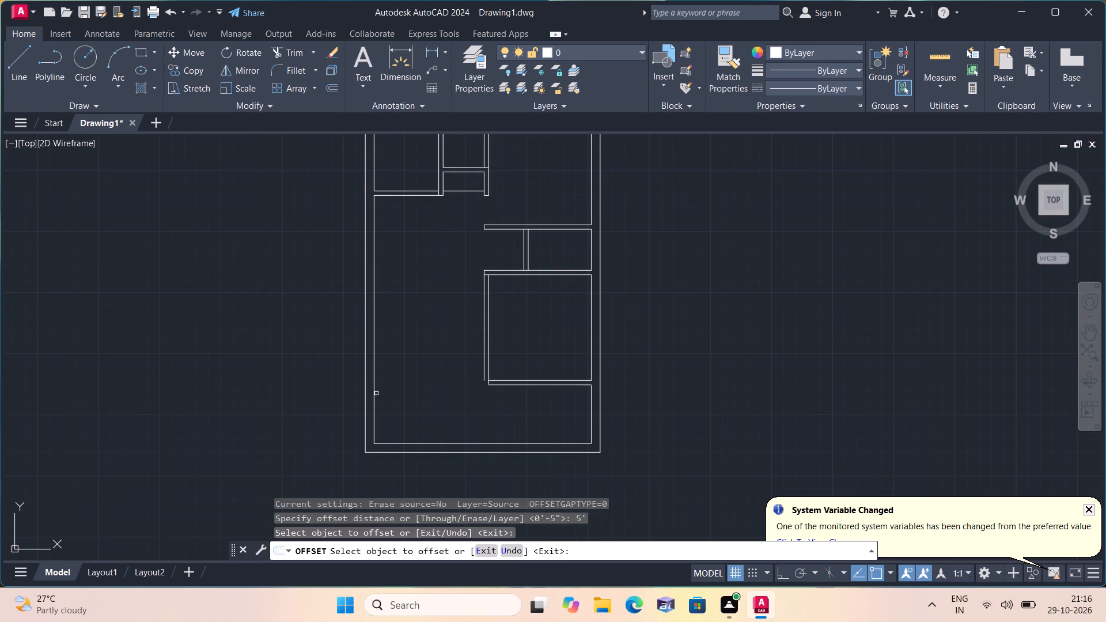
click(370, 388)
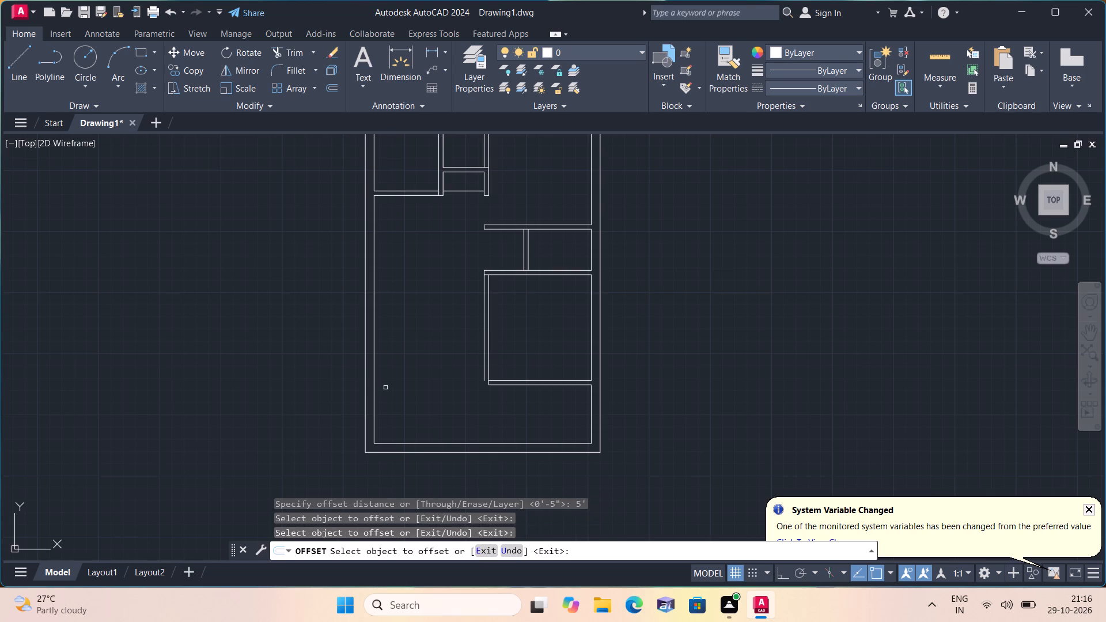
click(376, 381)
click(424, 376)
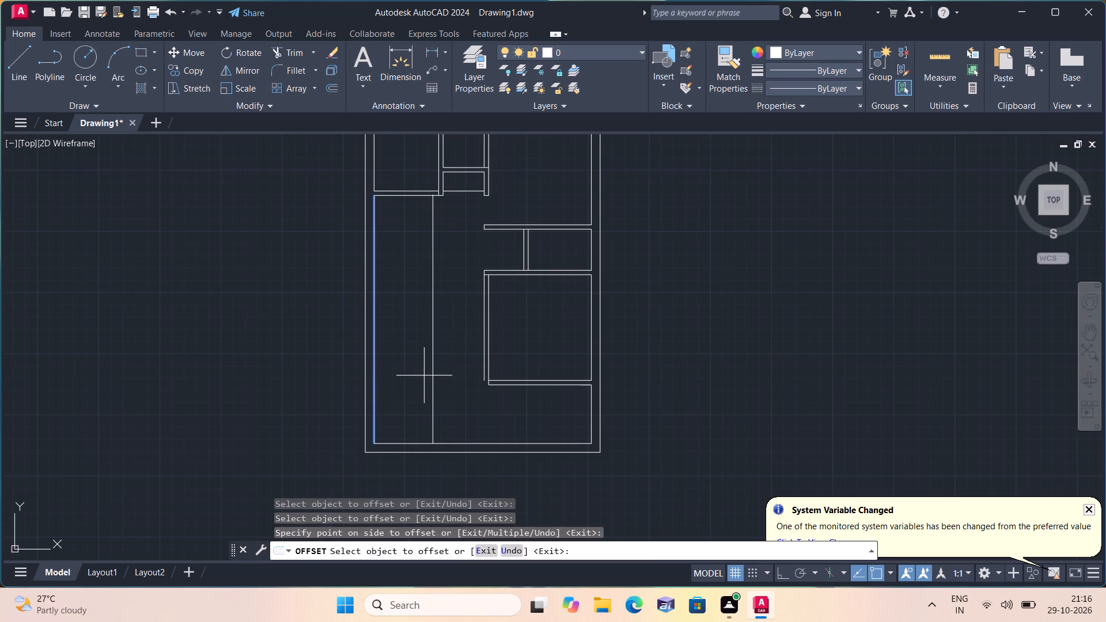
key(space)
Offset the new vertical line in the left area 4.5" to the right.
key(space)
text(4.5")
key(space)
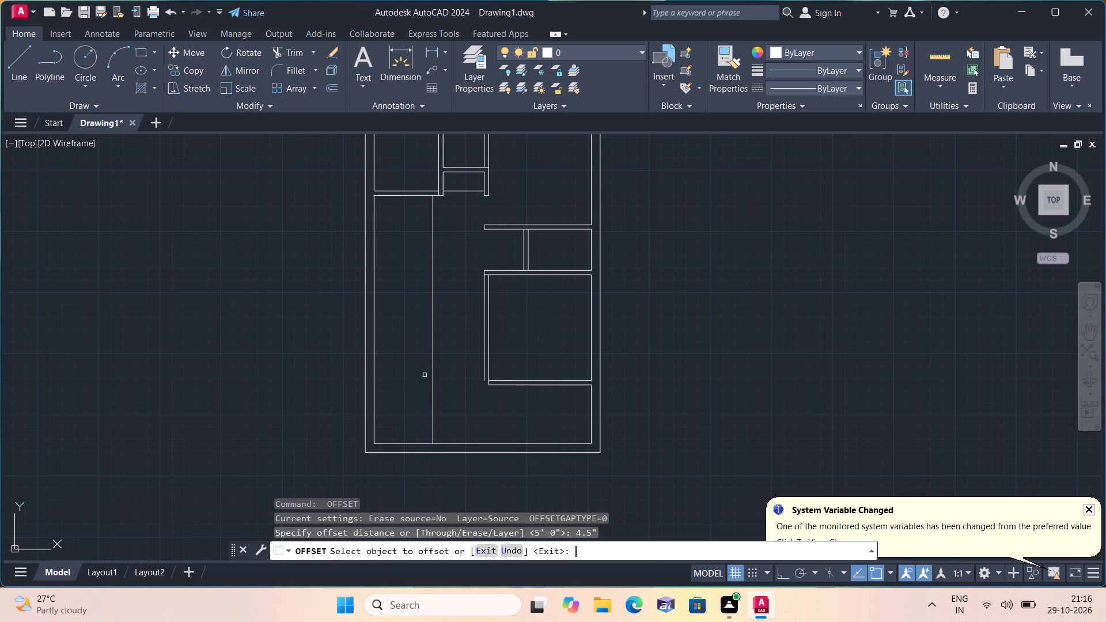
click(434, 385)
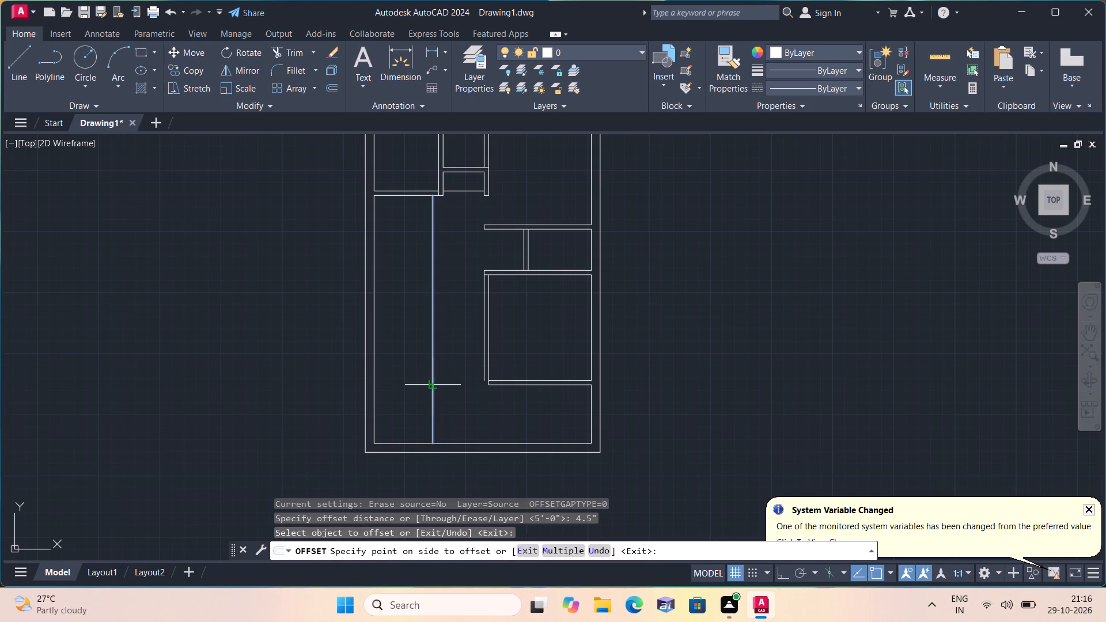
click(459, 389)
key(space)
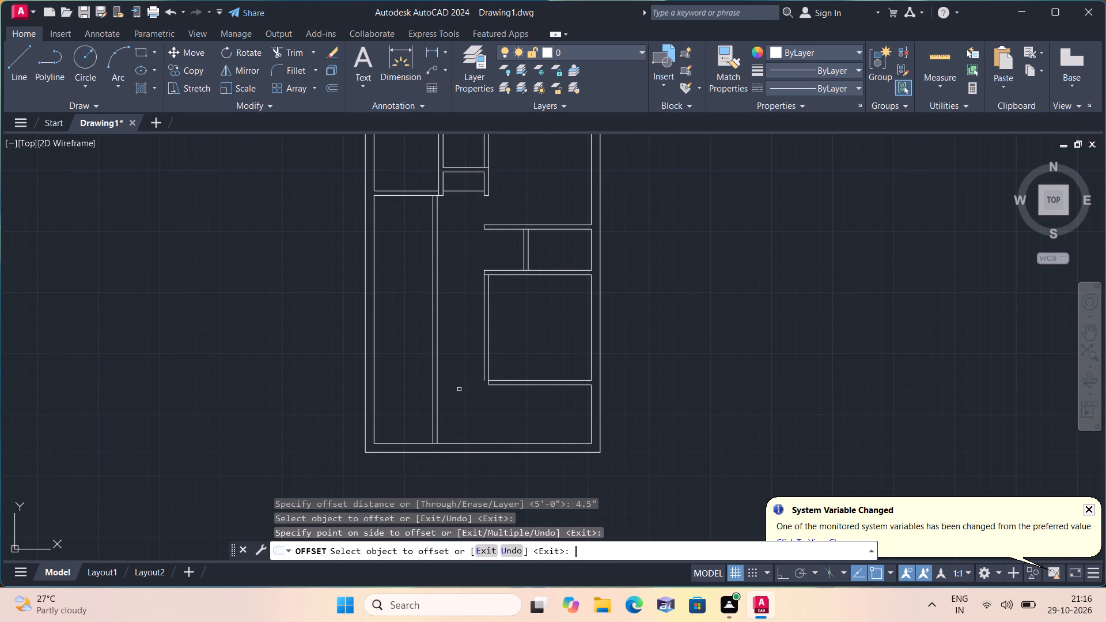
Extend both lines of the right room's third cross wall leftward to the left outer wall's inner line.
text(exte)
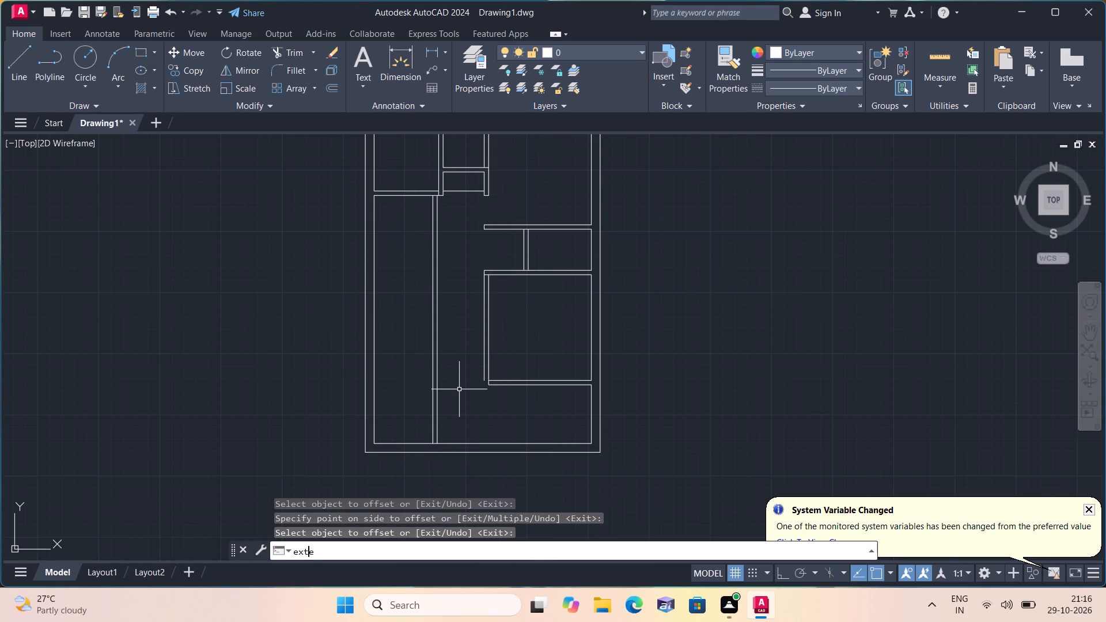
key(space)
scroll(459, 389, up, 1)
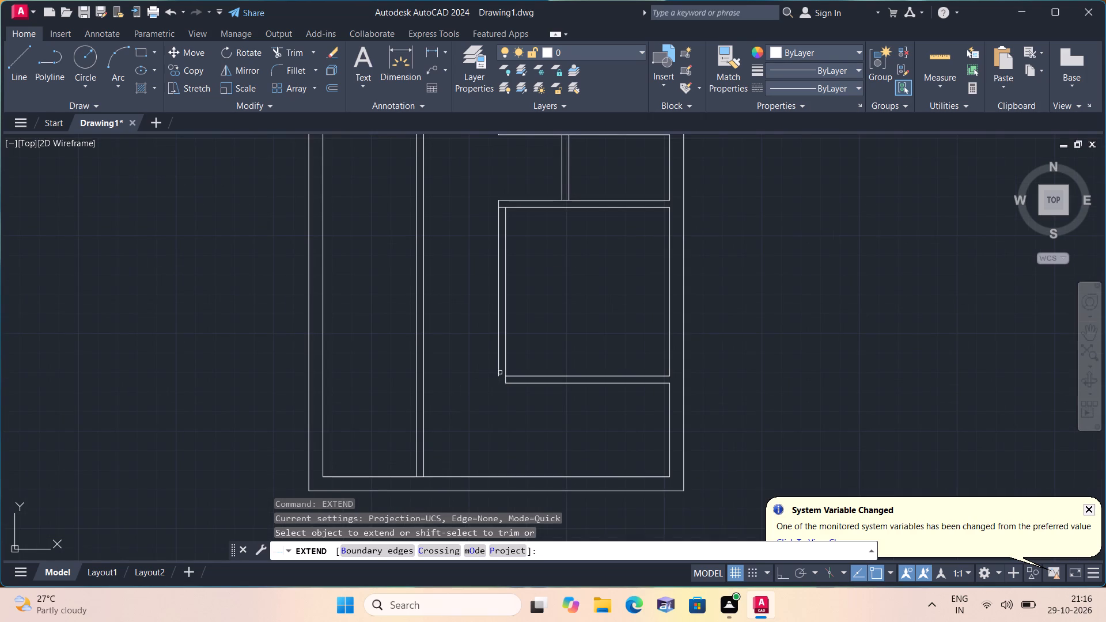
drag(540, 358, 492, 401)
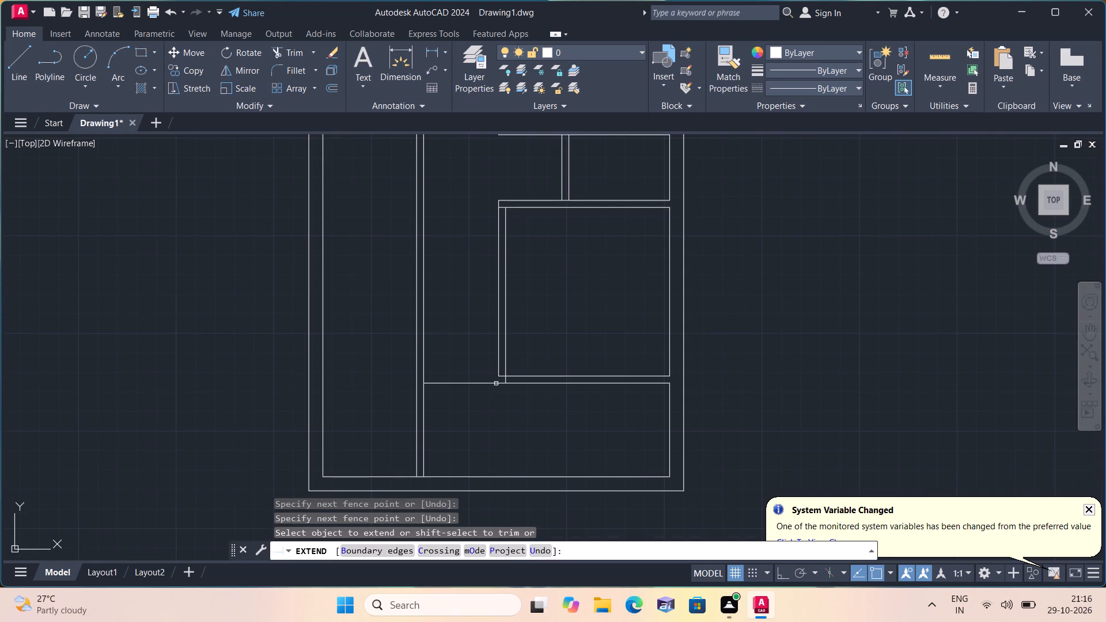
click(499, 375)
drag(459, 340, 434, 411)
drag(458, 352, 444, 395)
key(space)
Trim away both lines of the left area's new vertical partition above the lower cross wall.
text(trim)
key(space)
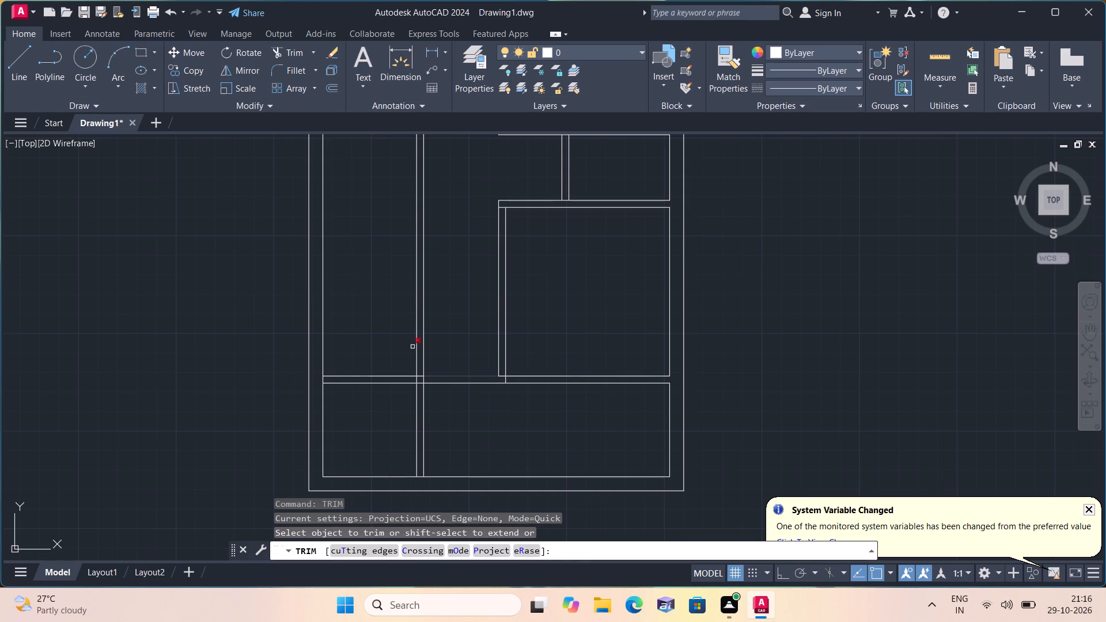
drag(425, 318, 415, 327)
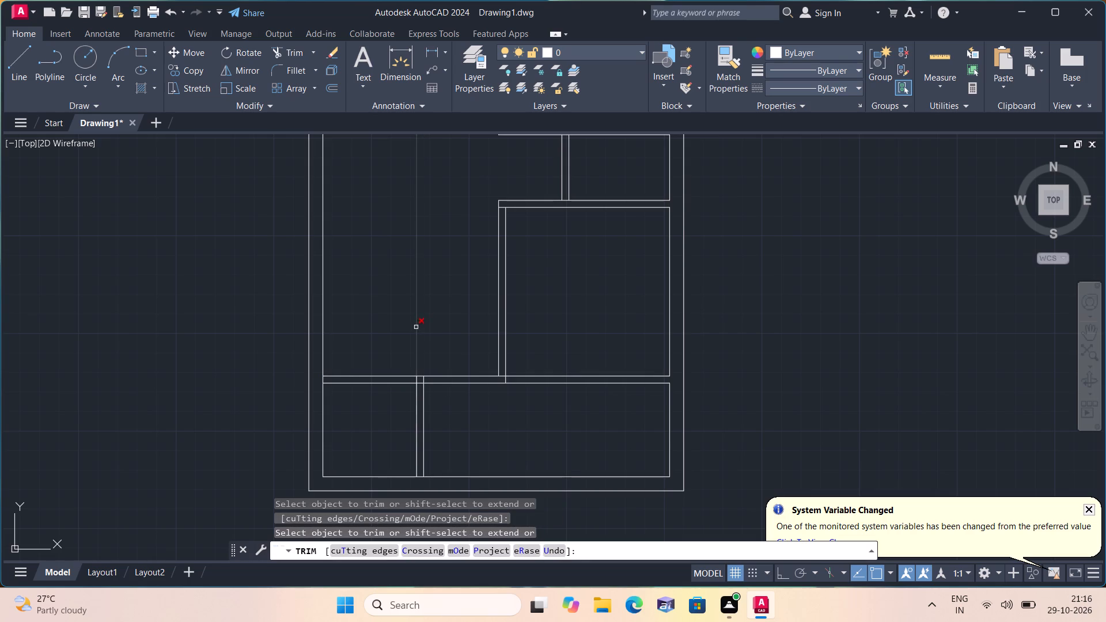
drag(451, 346, 412, 323)
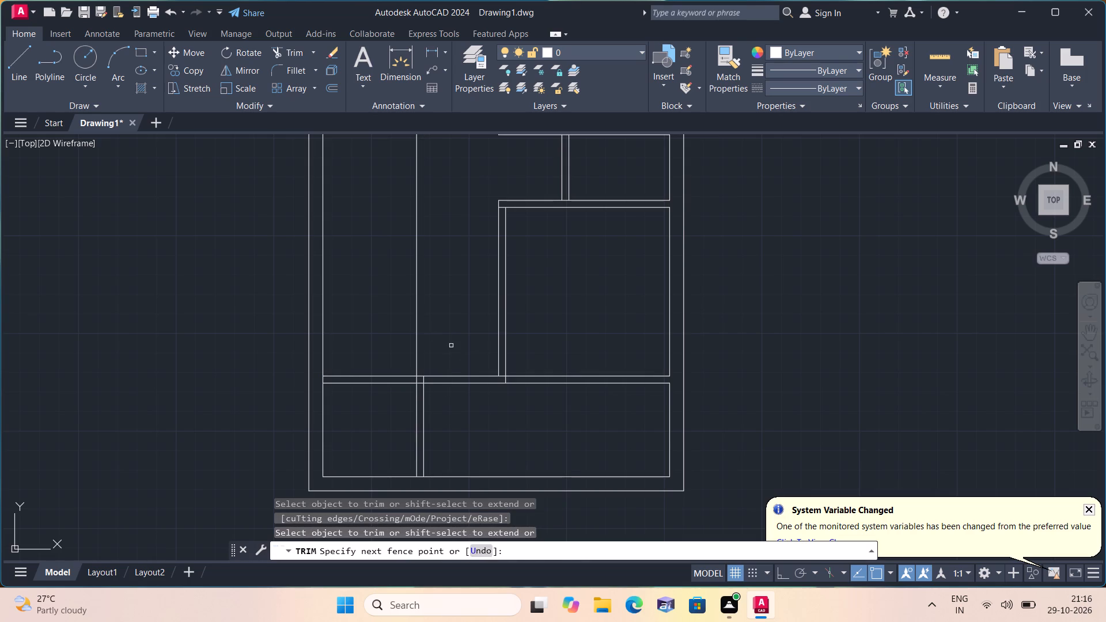
drag(412, 323, 354, 292)
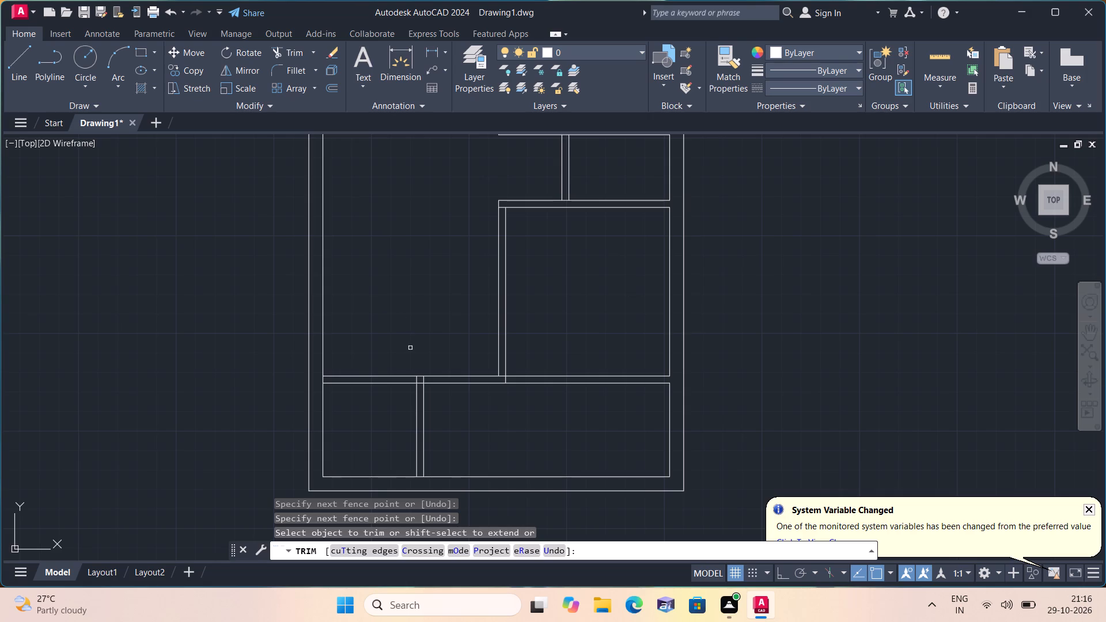
Trim the lower cross wall's junctions with the short partition and the left outer wall, removing the line pieces inside the wall thickness.
scroll(396, 375, up, 2)
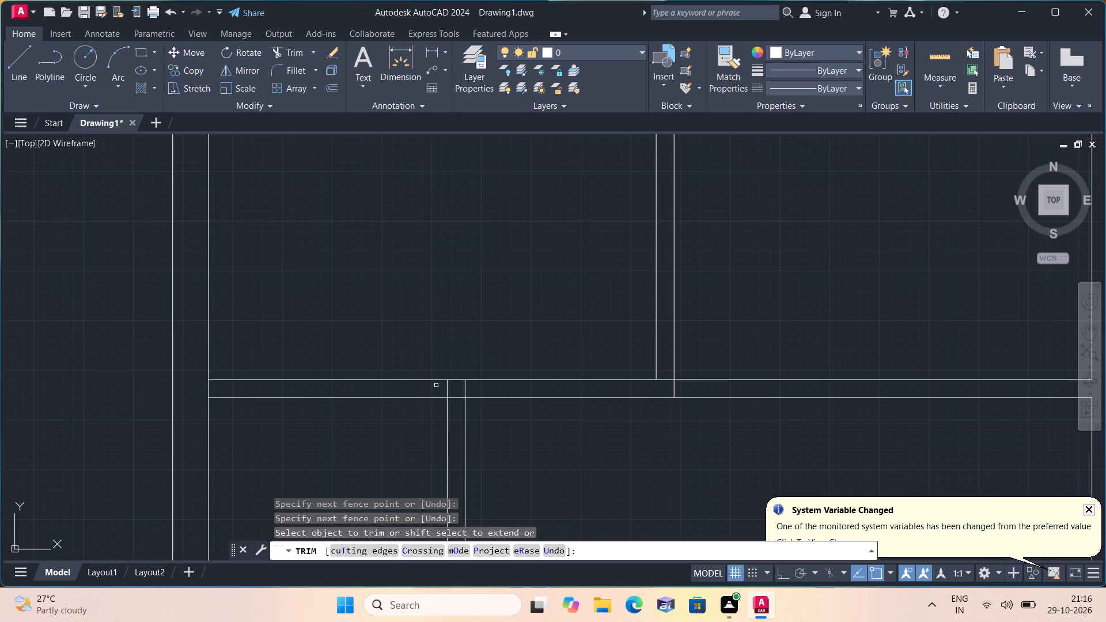
click(436, 385)
click(472, 388)
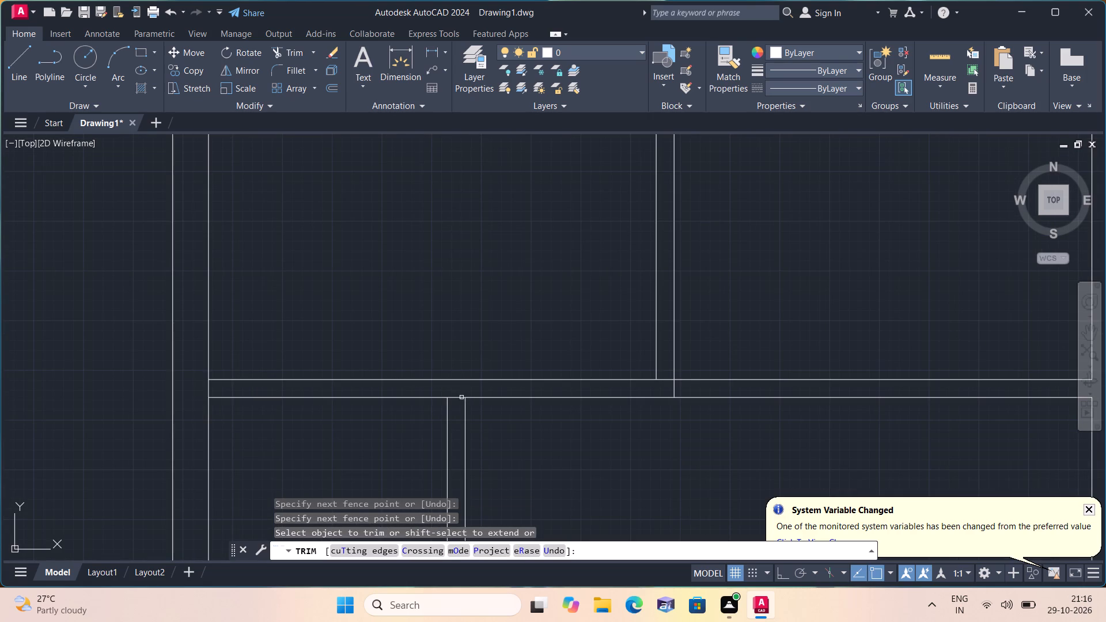
click(460, 397)
middle_drag(457, 393, 432, 351)
scroll(446, 384, down, 1)
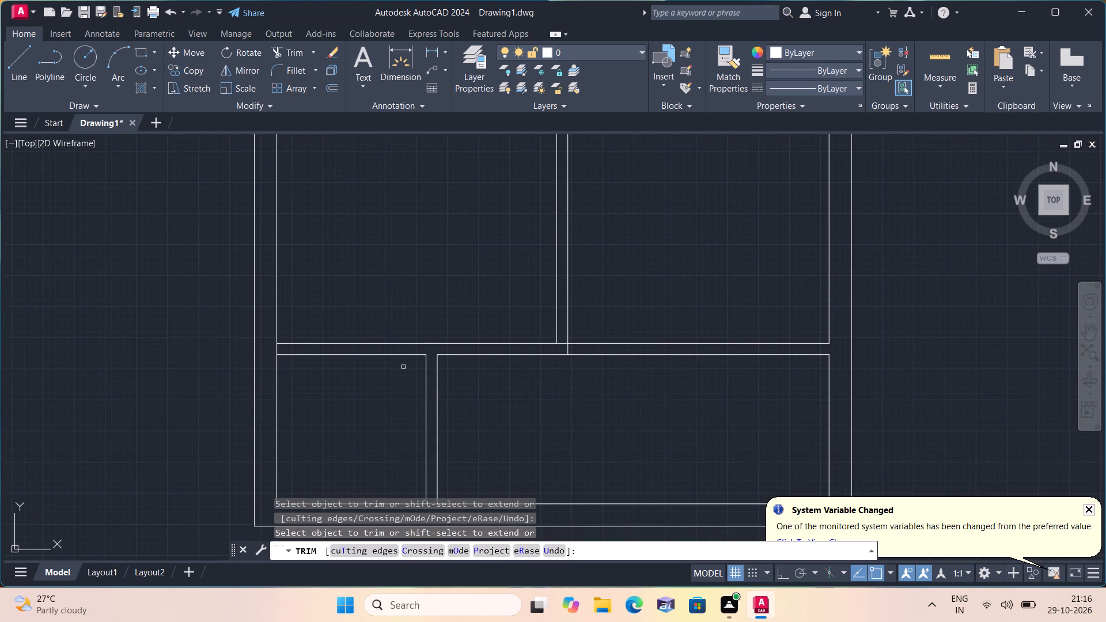
click(276, 350)
Trim the bottom wall's inner line between the two lines of the short partition.
scroll(287, 354, down, 1)
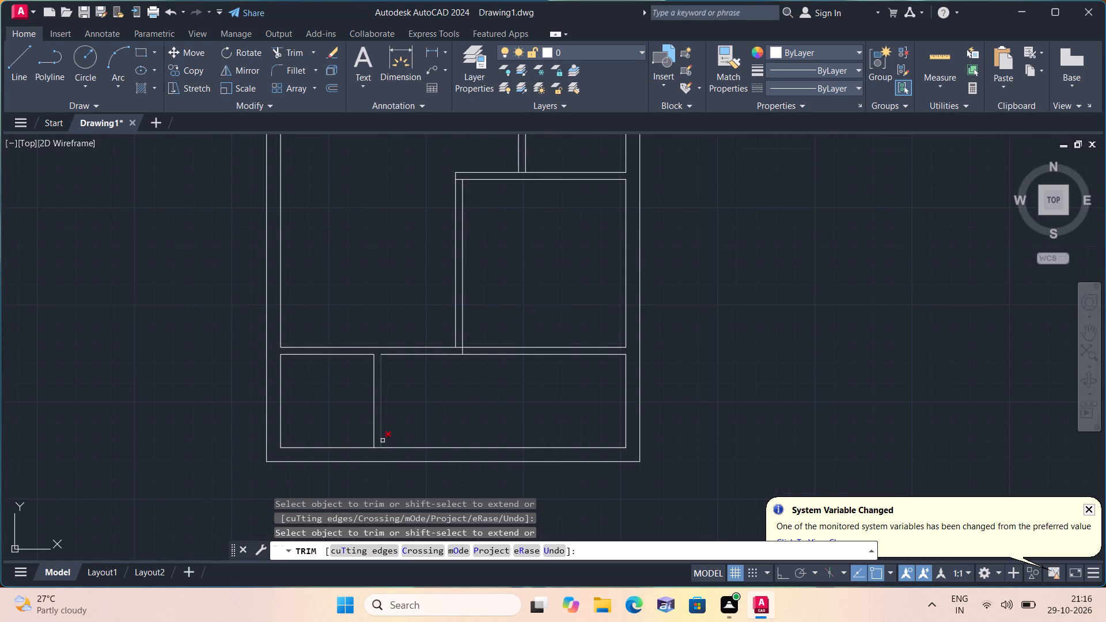
scroll(391, 459, up, 1)
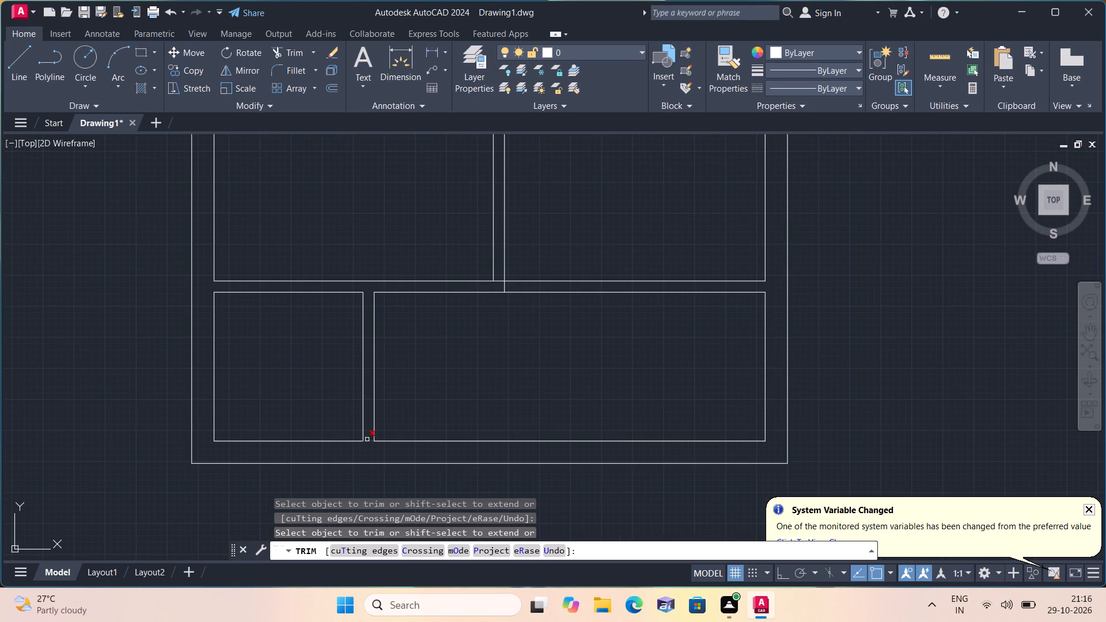
click(368, 439)
scroll(370, 439, down, 1)
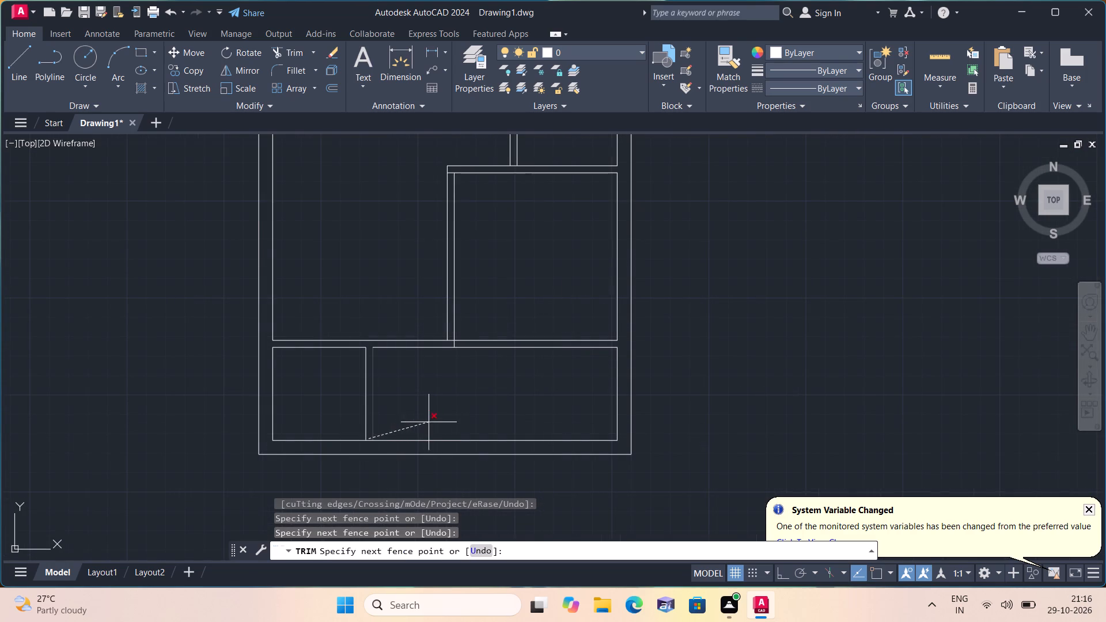
click(369, 446)
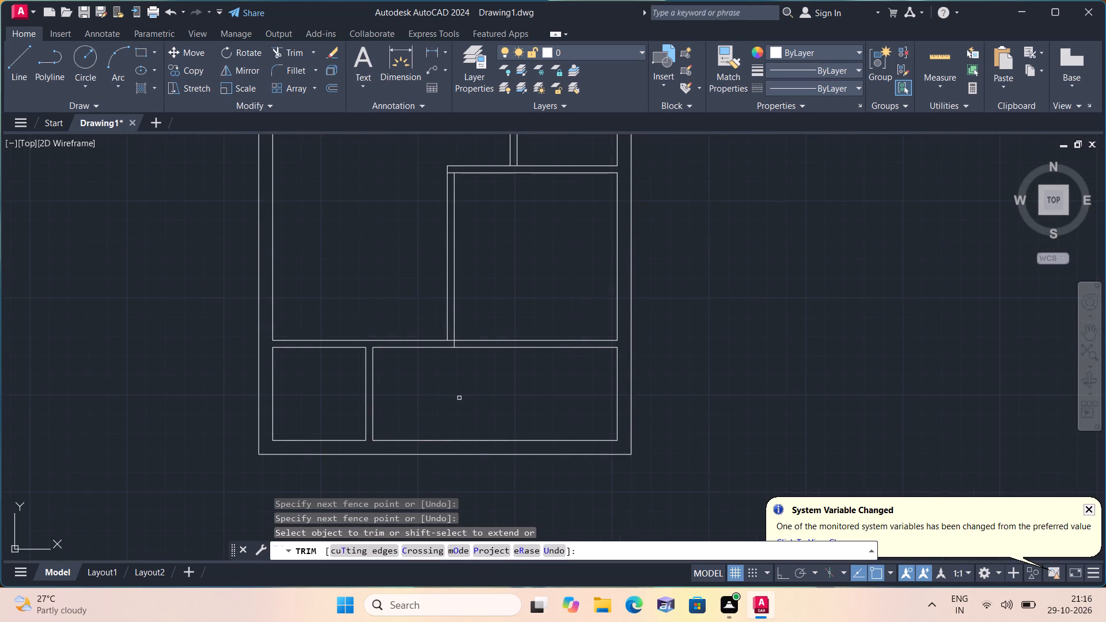
Extend the right room's left wall lines: the left one down to the lower cross wall's bottom line, the right one up through the upper cross wall.
middle_drag(449, 399, 345, 446)
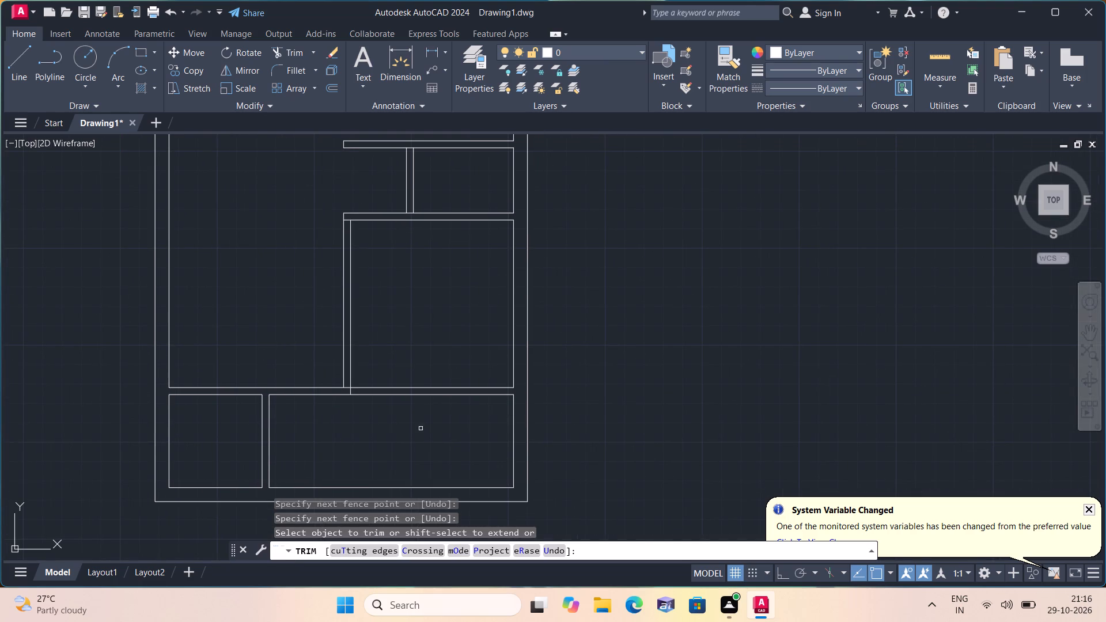
middle_drag(416, 439, 469, 475)
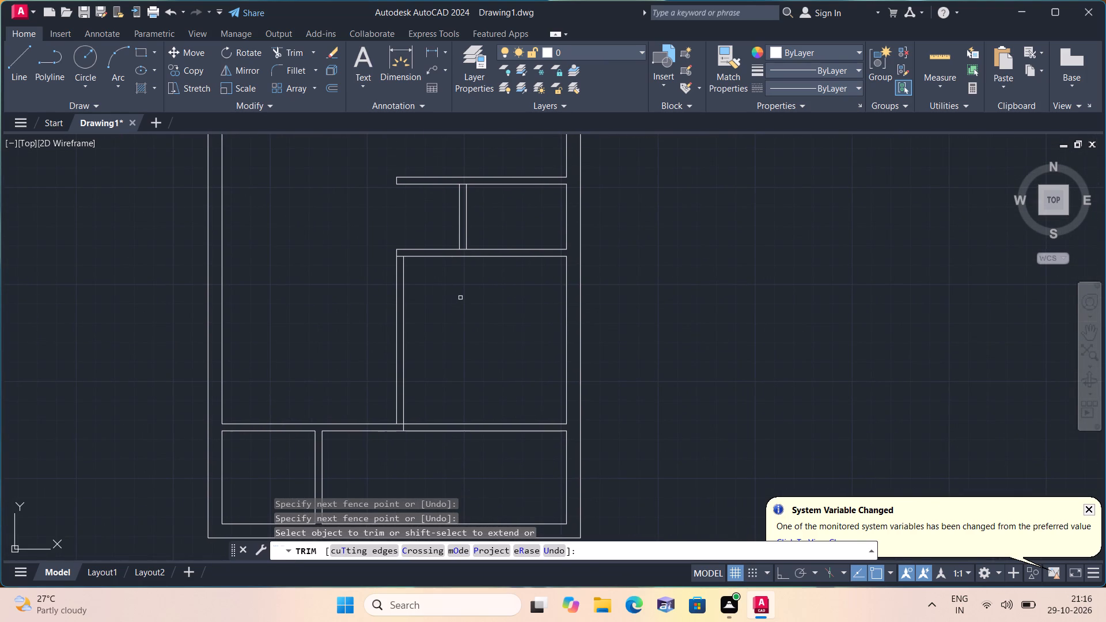
key(space)
text(ext)
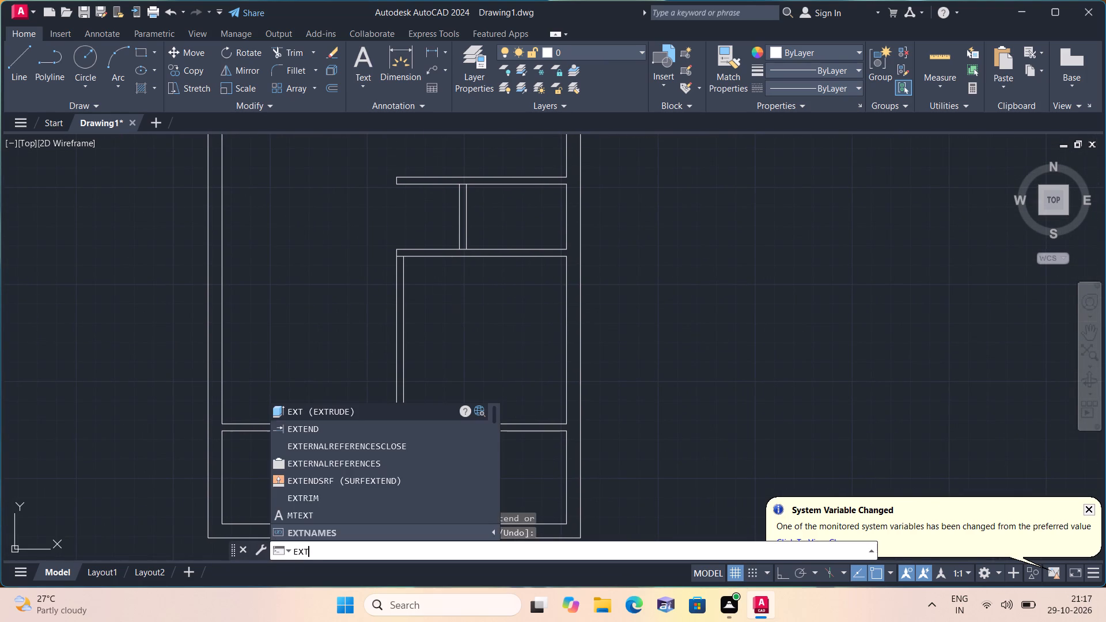
text(e)
key(space)
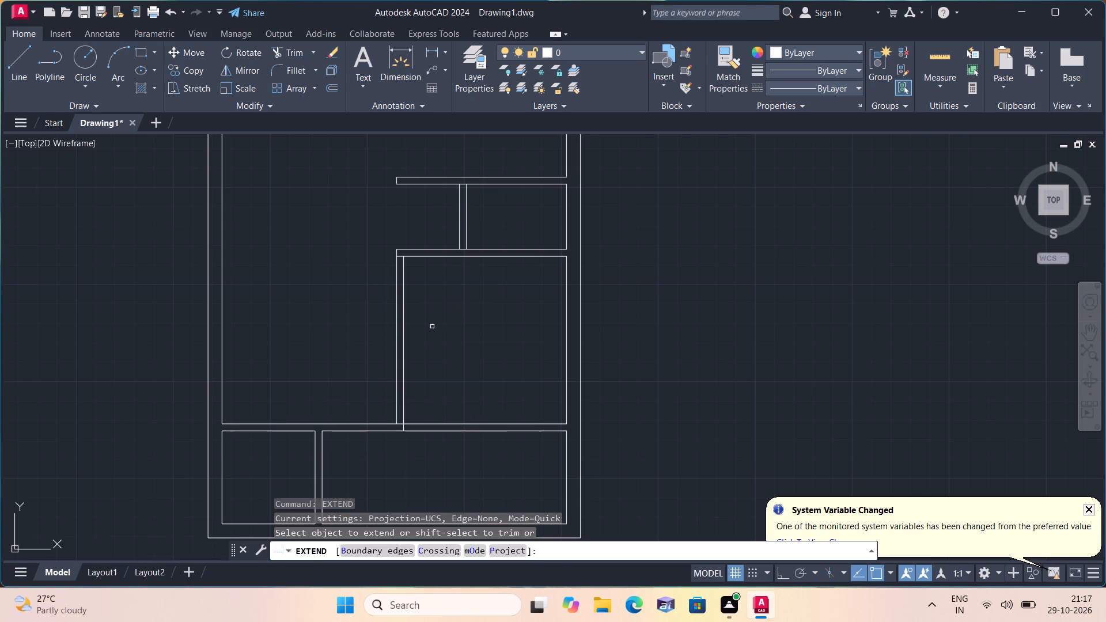
click(395, 413)
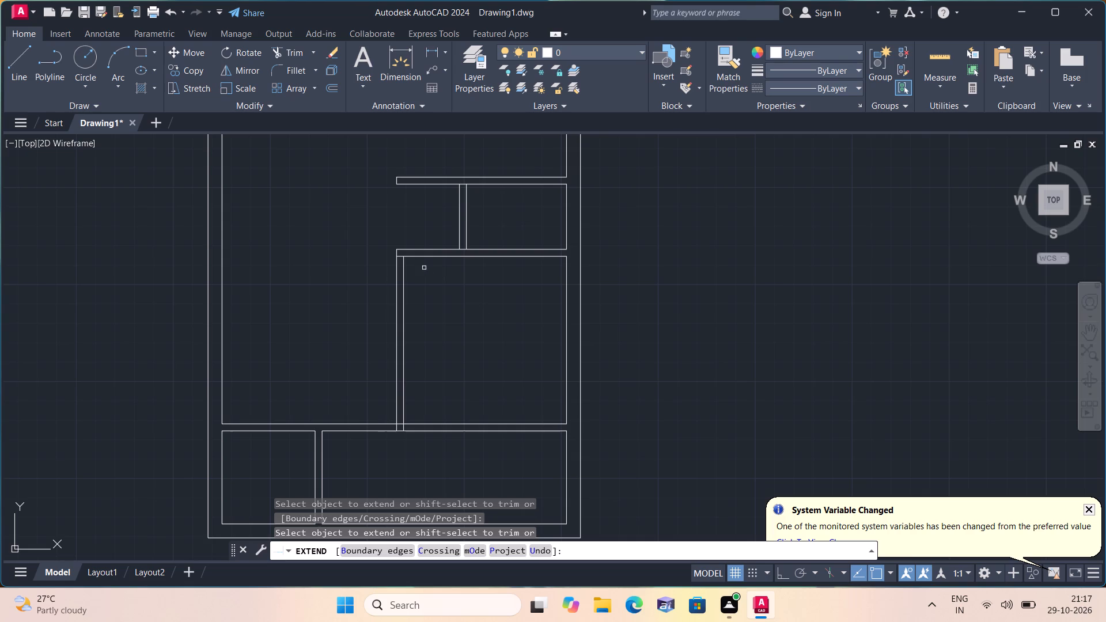
click(404, 261)
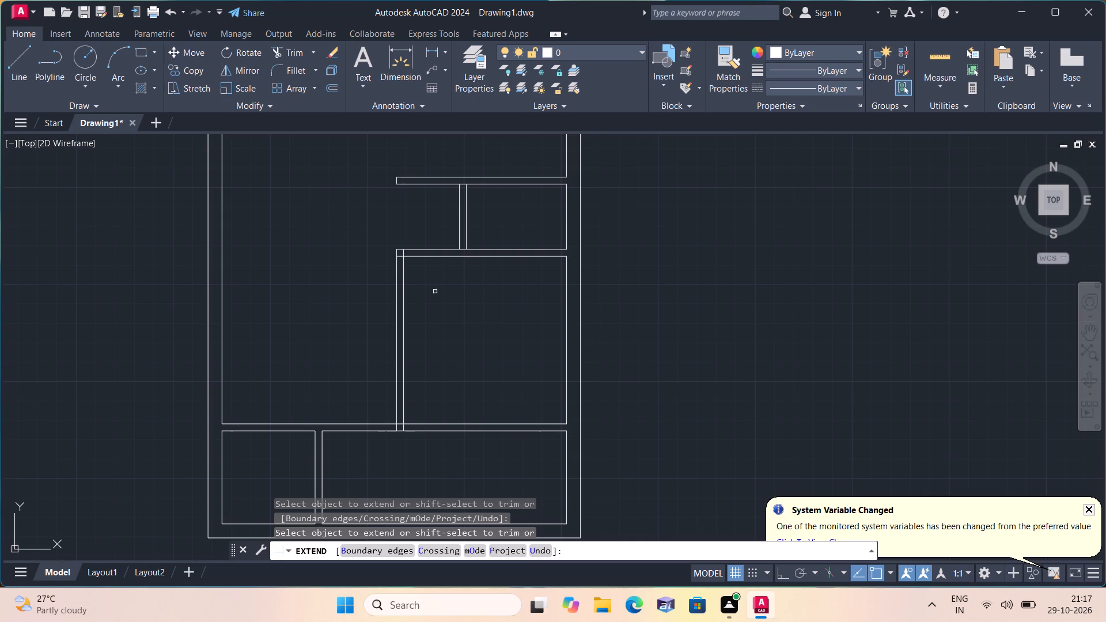
Extend the right room's left wall line and the short partition's right line down to the bottom wall's outer line.
middle_drag(460, 316, 471, 234)
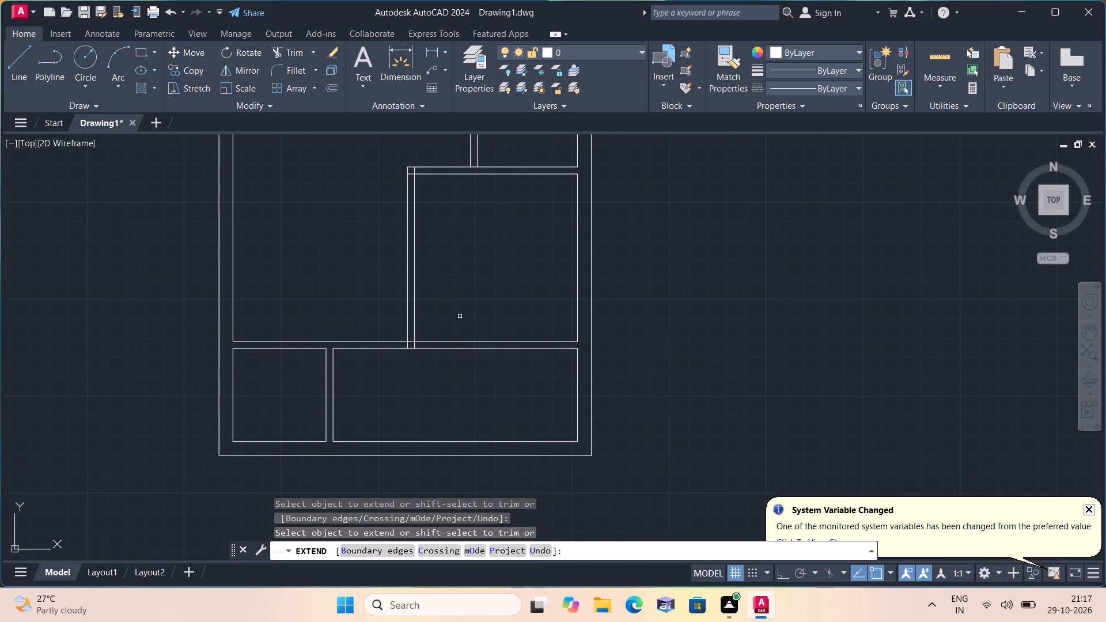
middle_drag(454, 198, 449, 215)
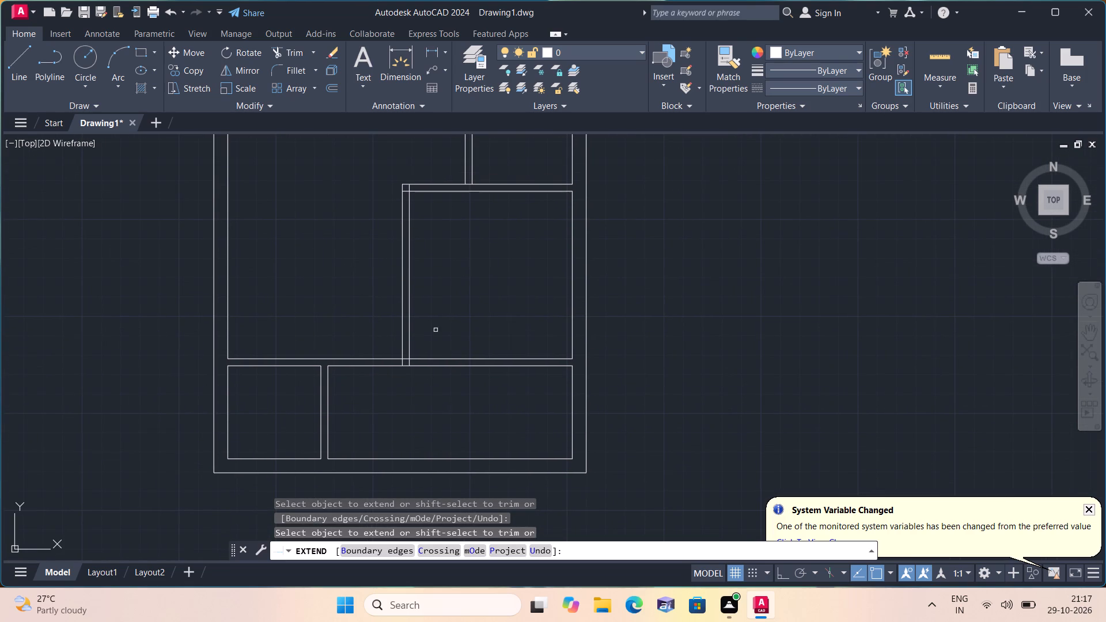
scroll(407, 386, down, 1)
middle_drag(407, 386, 412, 329)
scroll(410, 314, up, 1)
click(410, 313)
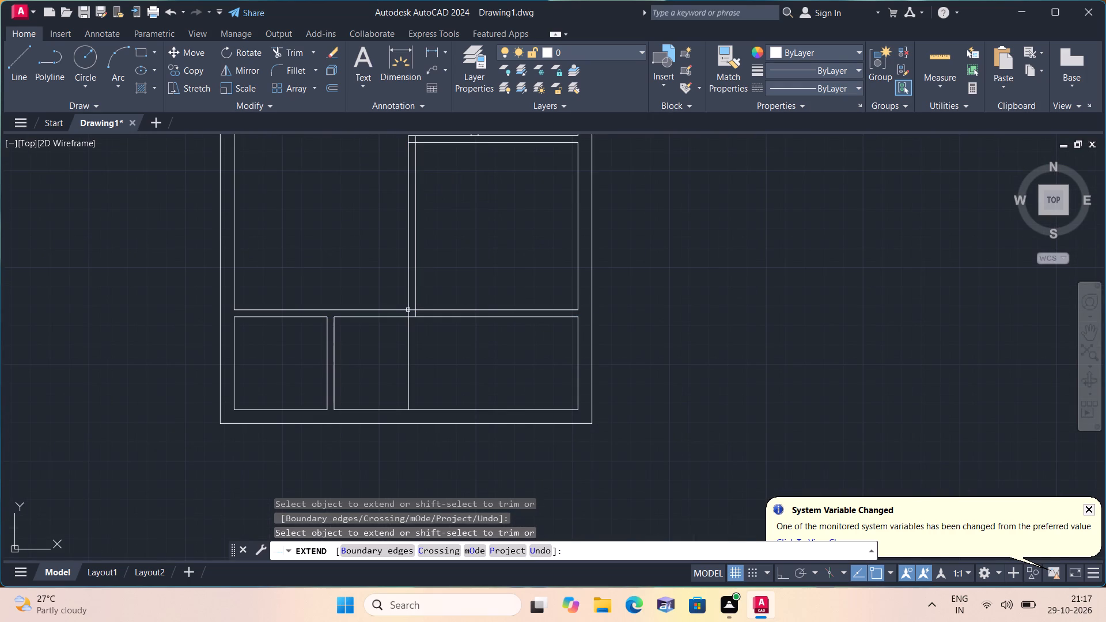
click(335, 394)
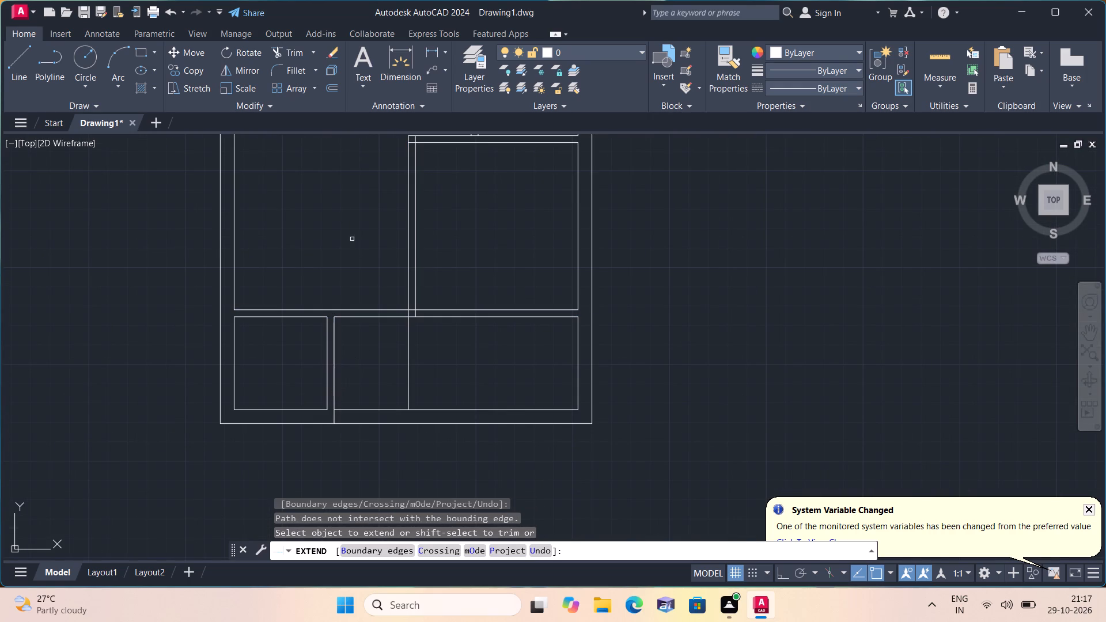
key(space)
text(tr)
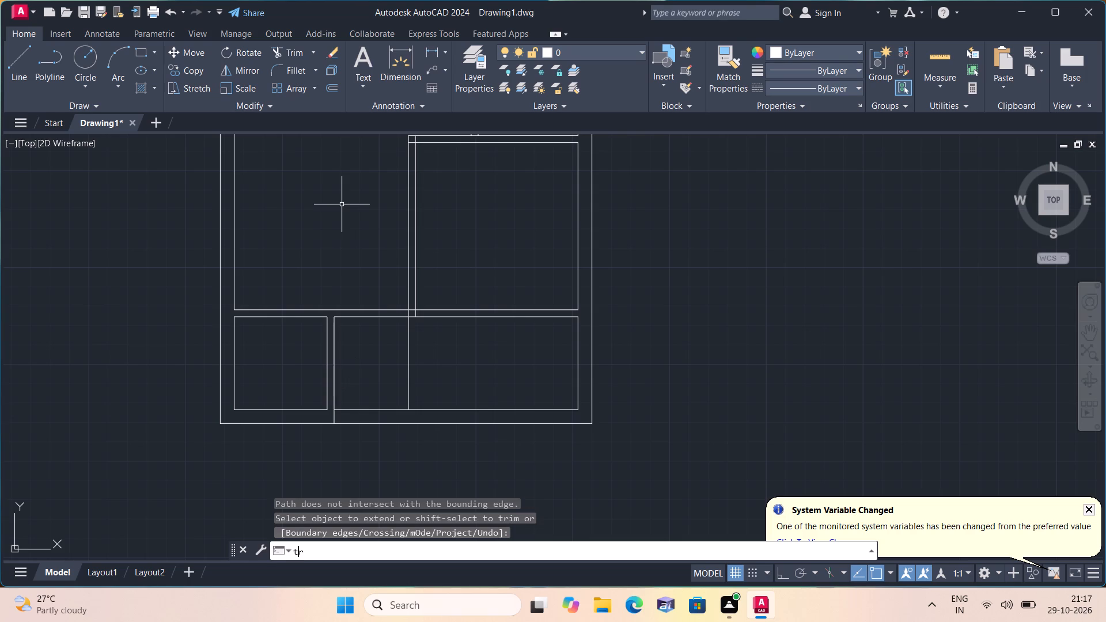
key(Escape)
key(space)
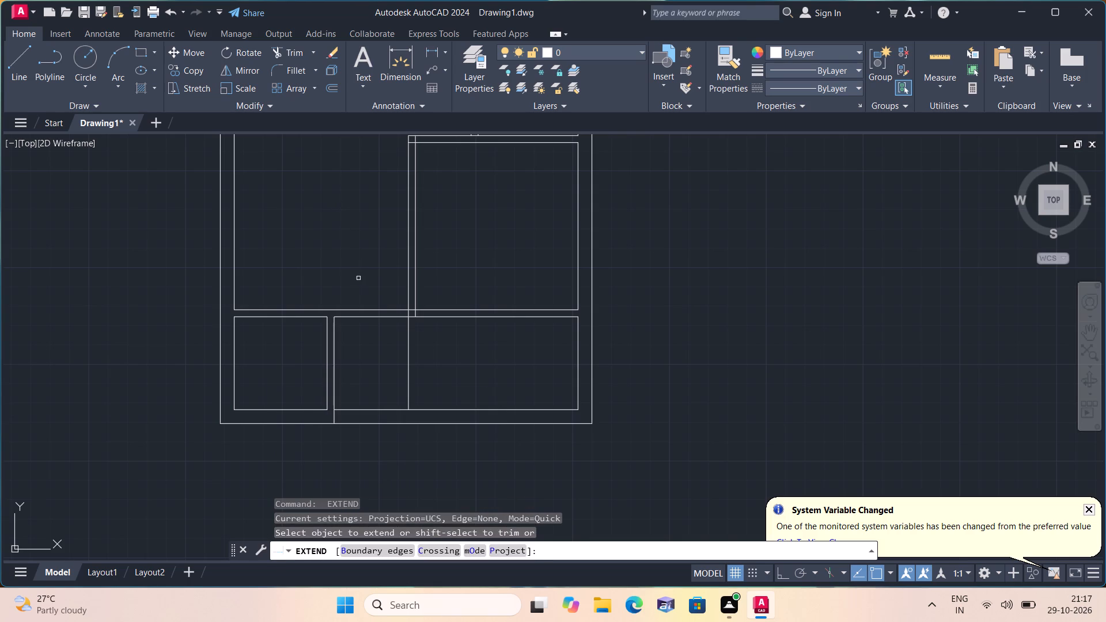
drag(394, 369, 428, 373)
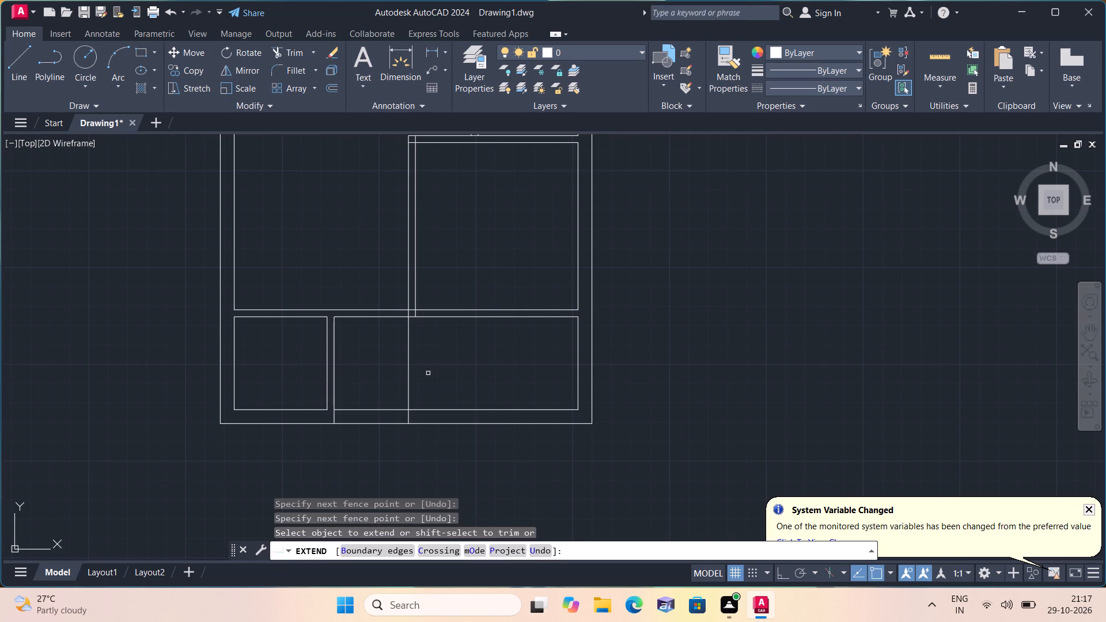
Trim the bottom wall's inner line between the two extended lines, and the extended wall line crossing the lower right room.
key(space)
text(trim)
key(space)
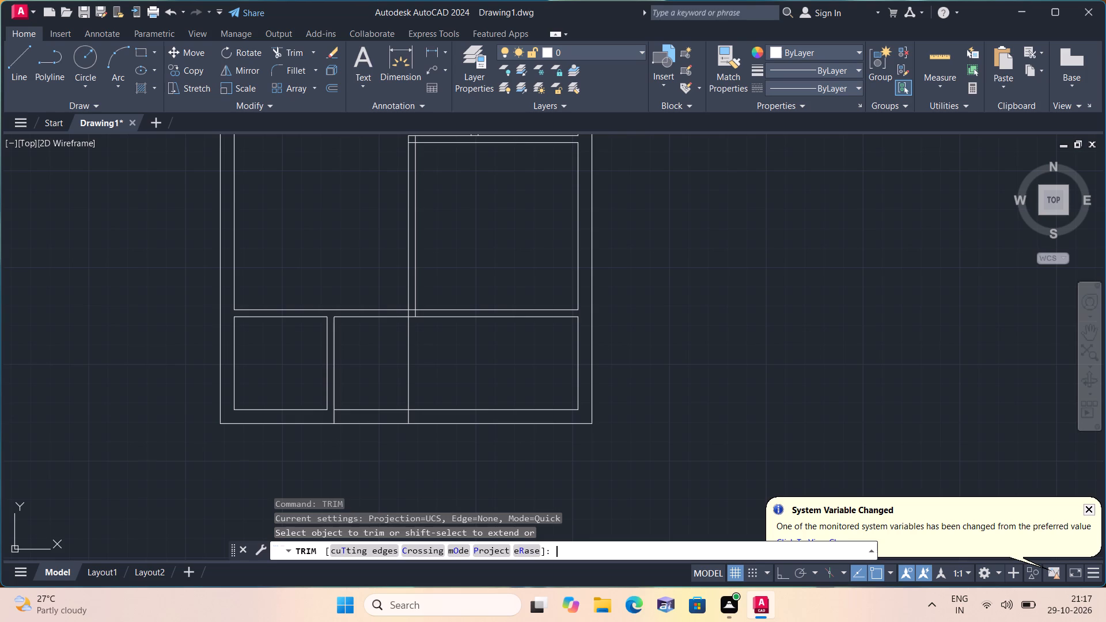
drag(389, 394, 387, 405)
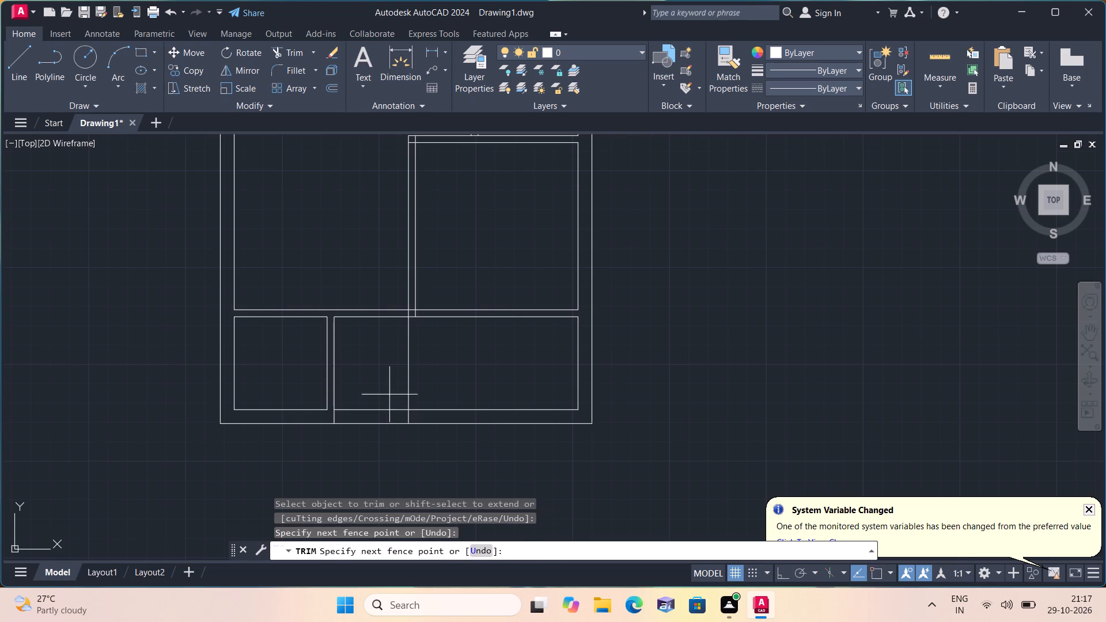
drag(387, 405, 388, 412)
drag(379, 367, 393, 364)
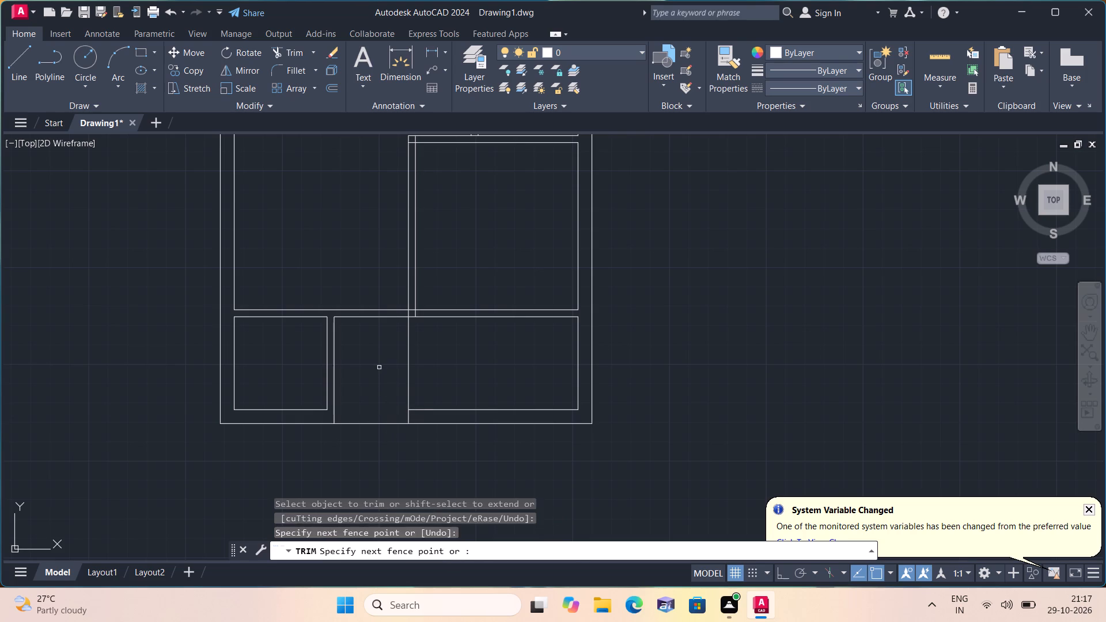
drag(393, 364, 413, 365)
Trim the lower cross wall's upper line inside the right room's left wall, and that wall's right-hand stub below it.
middle_drag(408, 362, 417, 447)
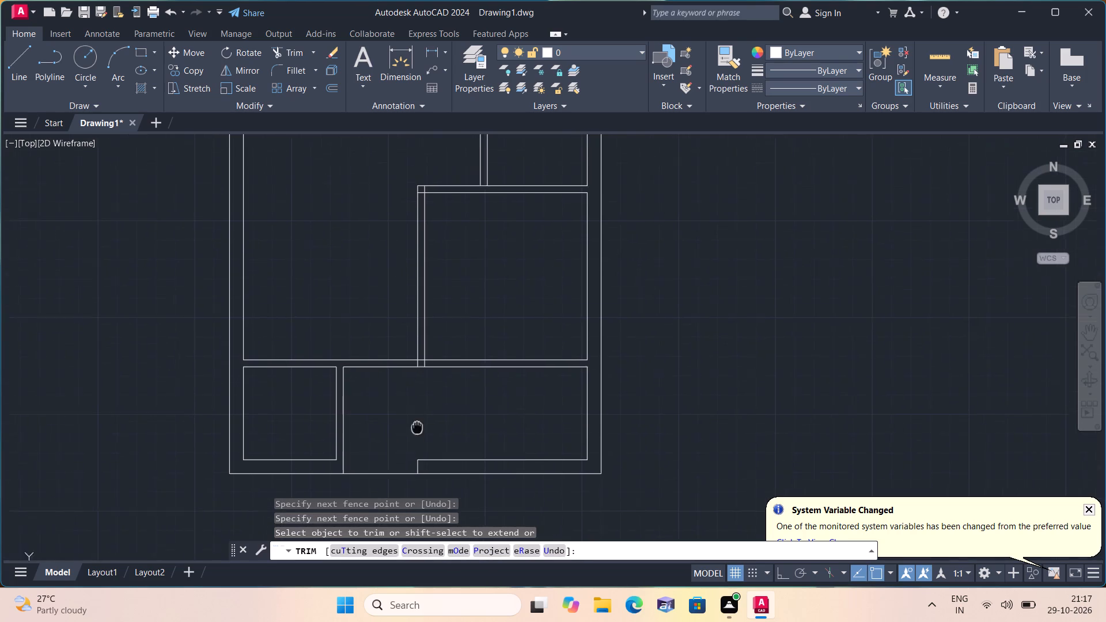
scroll(426, 399, up, 3)
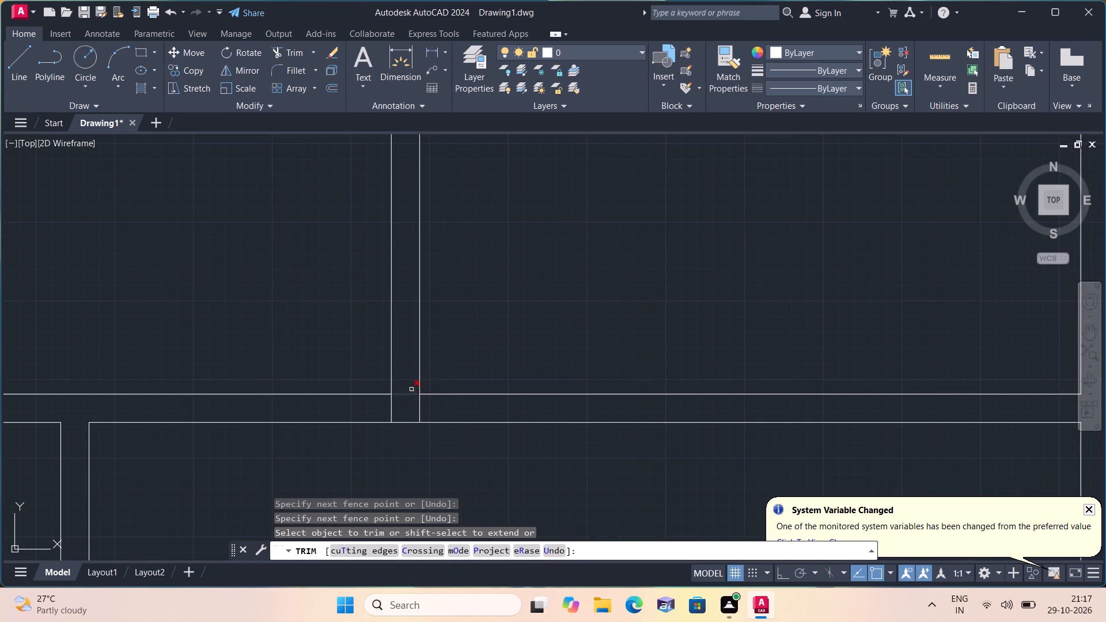
click(411, 389)
click(424, 408)
scroll(424, 408, down, 3)
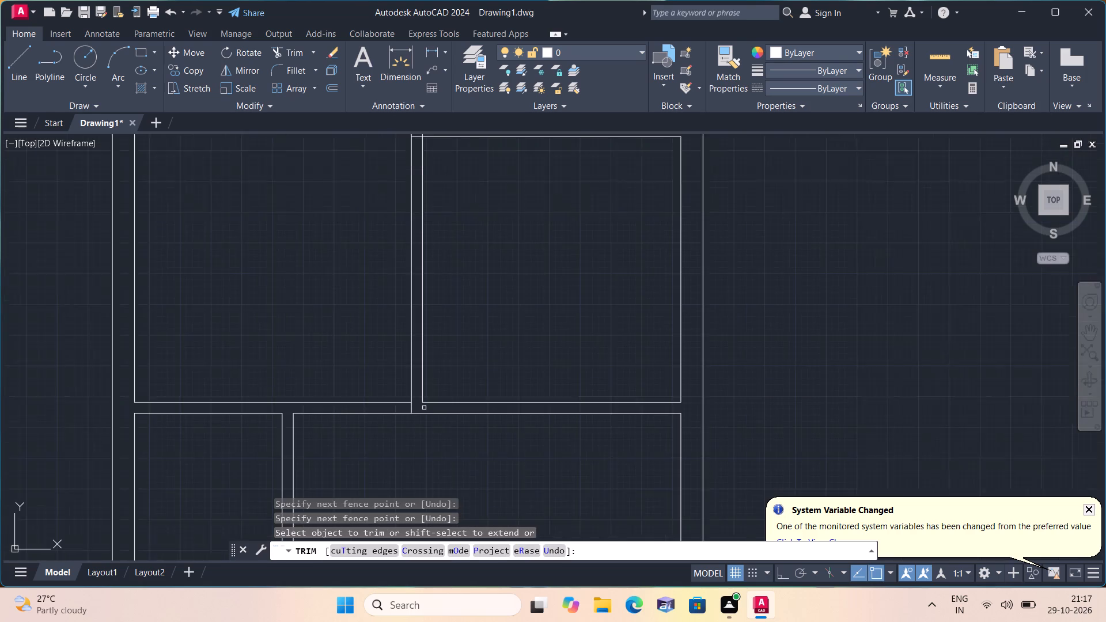
Trim the two overlapping wall-line stubs at the upper-left corner of the large right room below the upper cross wall.
scroll(319, 313, down, 1)
middle_drag(312, 313, 296, 355)
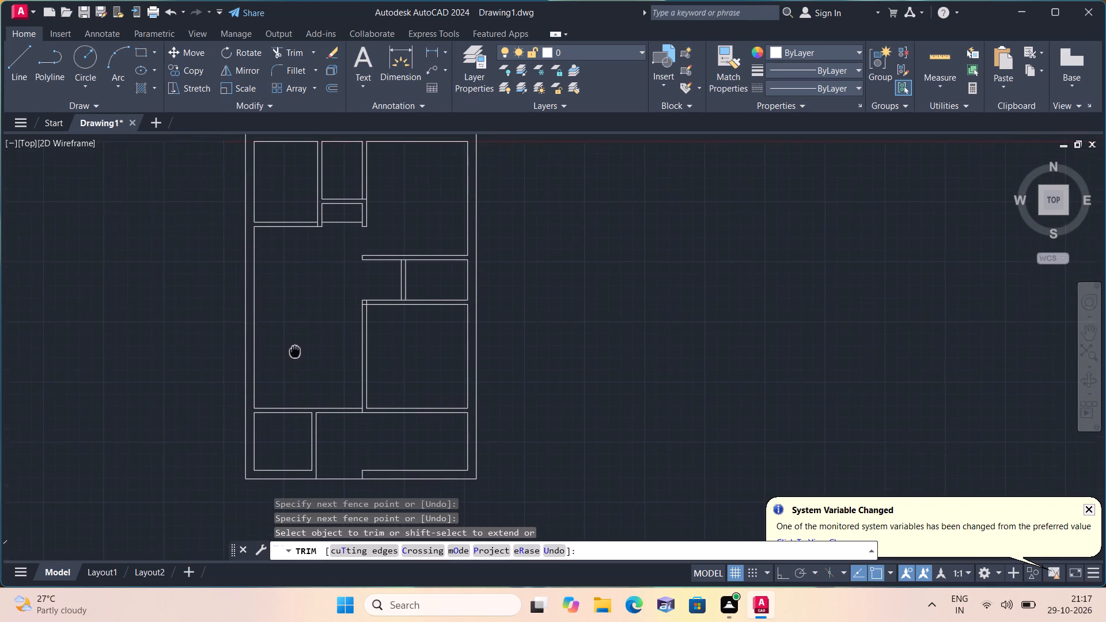
middle_drag(296, 355, 302, 373)
scroll(336, 332, up, 3)
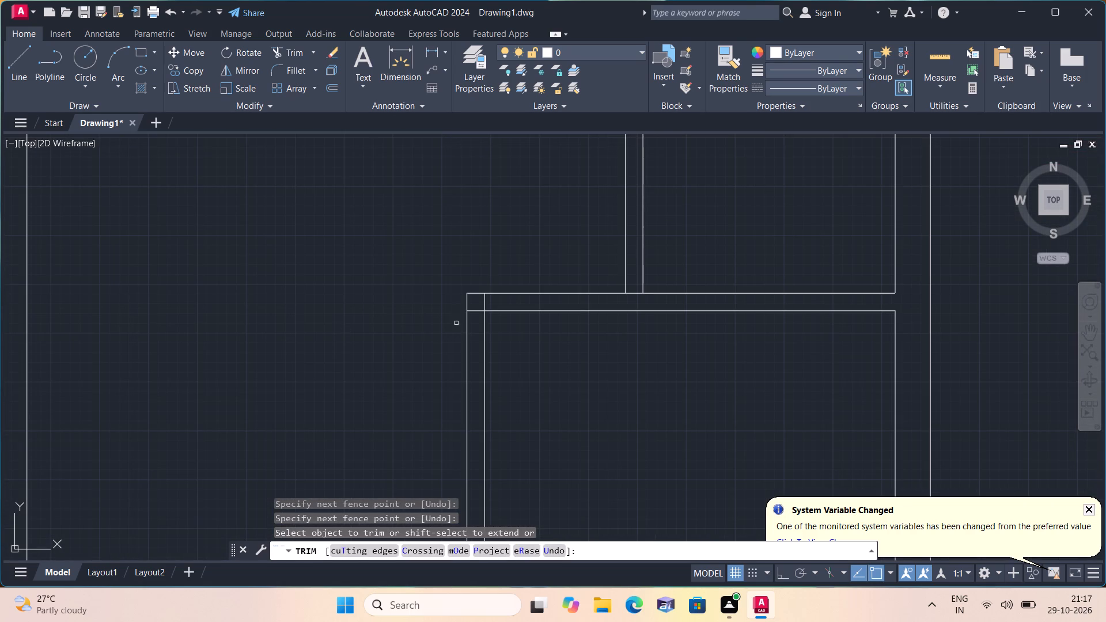
drag(474, 314, 476, 306)
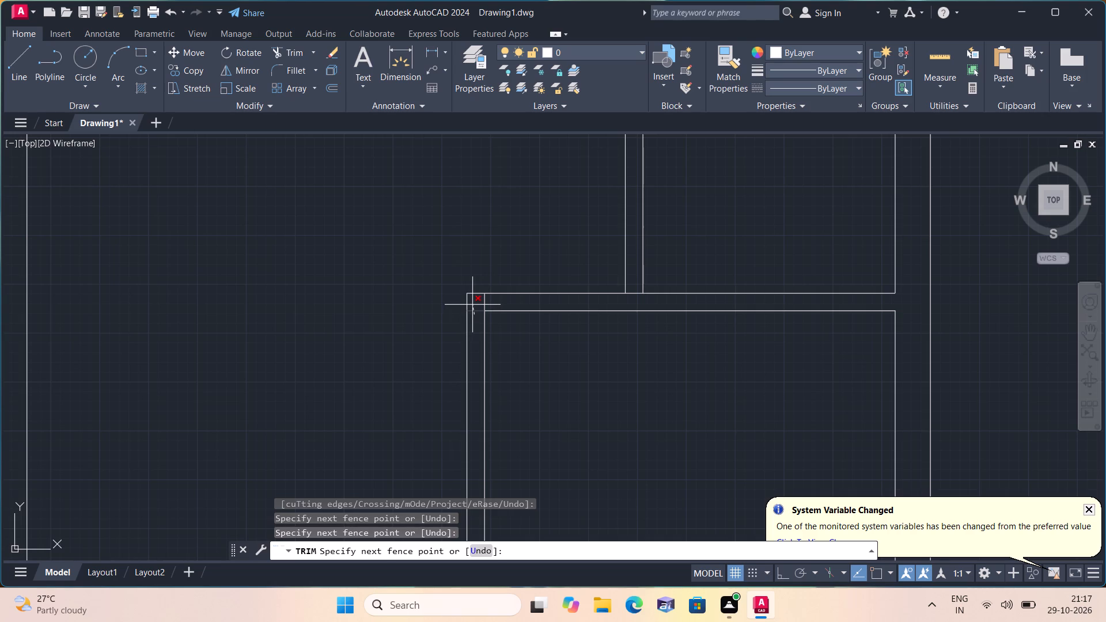
click(479, 303)
scroll(479, 302, down, 2)
middle_drag(410, 302, 410, 302)
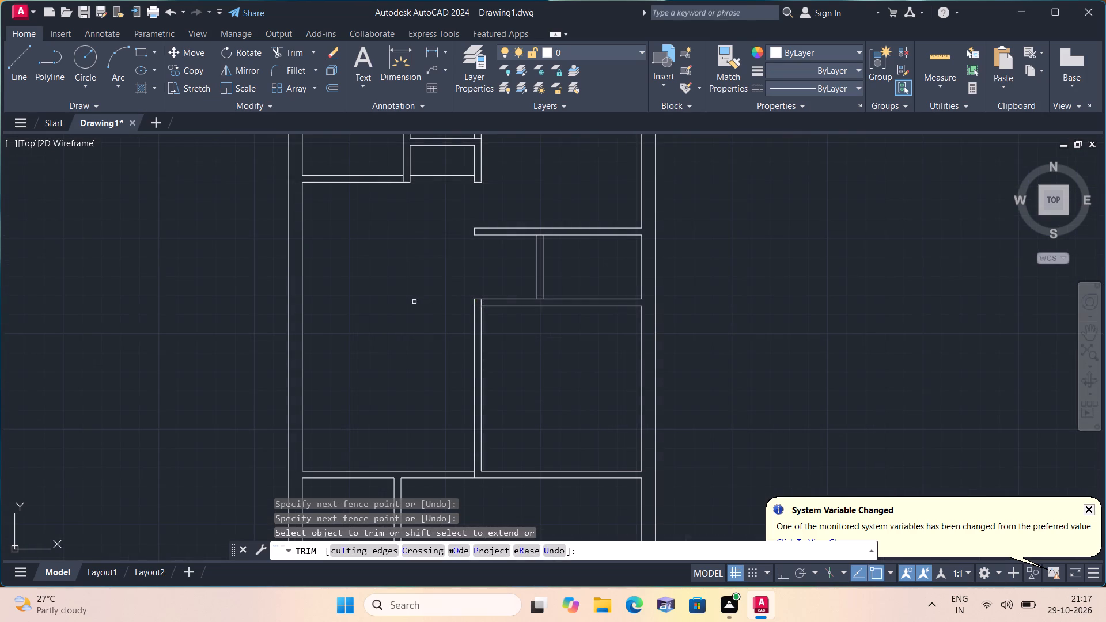
middle_drag(410, 302, 323, 302)
key(space)
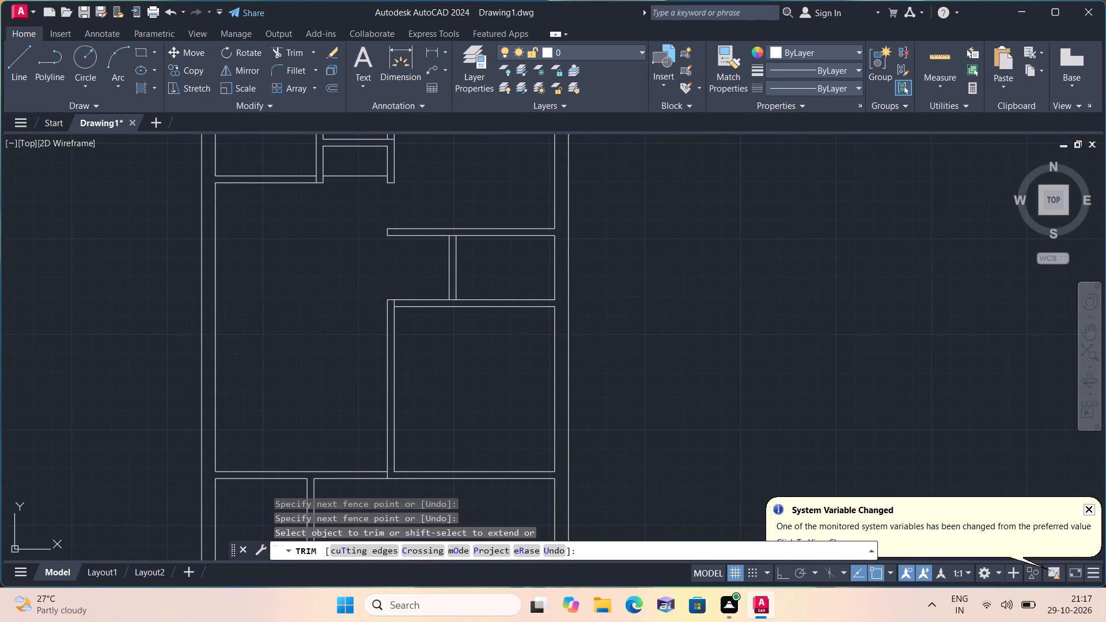
Draw a short line across the top-left room's bottom wall, from the inner line's midpoint straight down to the outer line.
text(l)
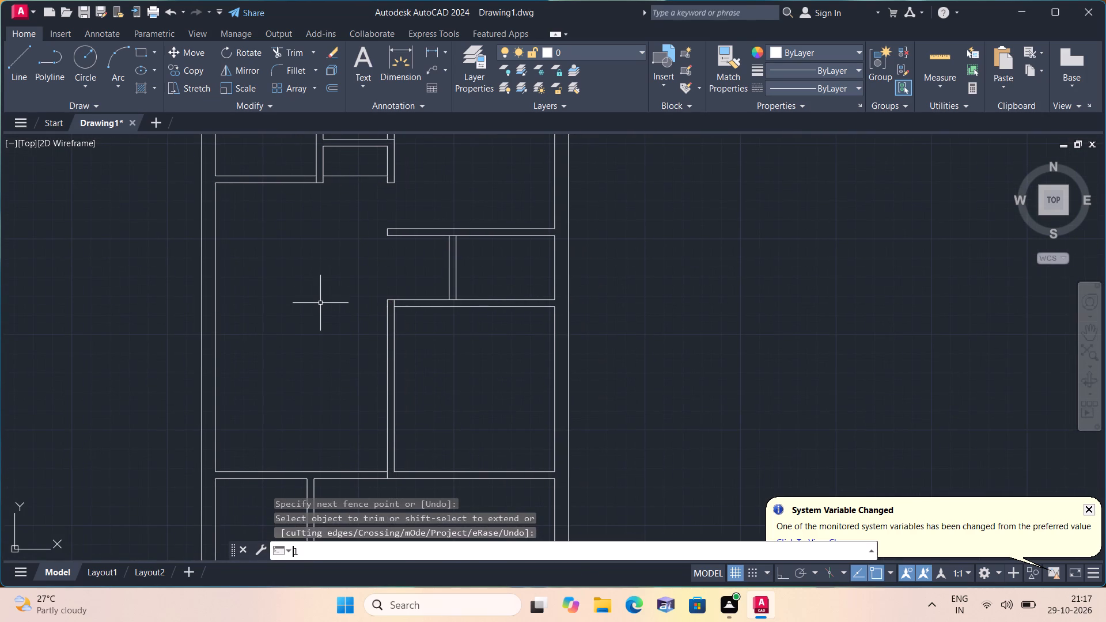
key(space)
scroll(304, 282, down, 1)
middle_drag(303, 282, 302, 281)
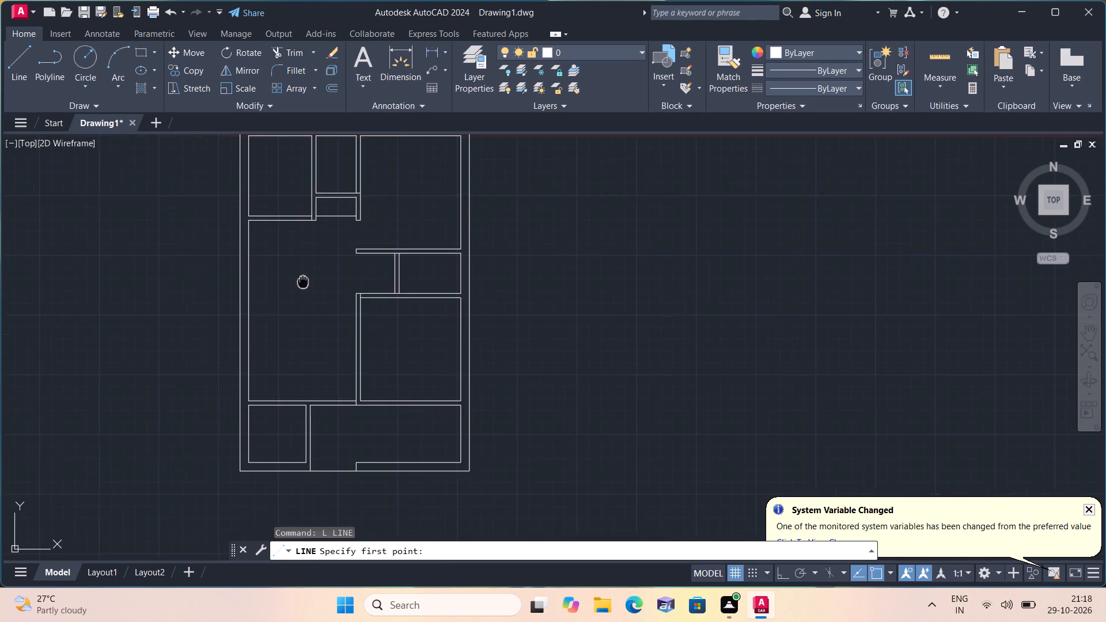
middle_drag(302, 281, 374, 354)
scroll(350, 286, up, 2)
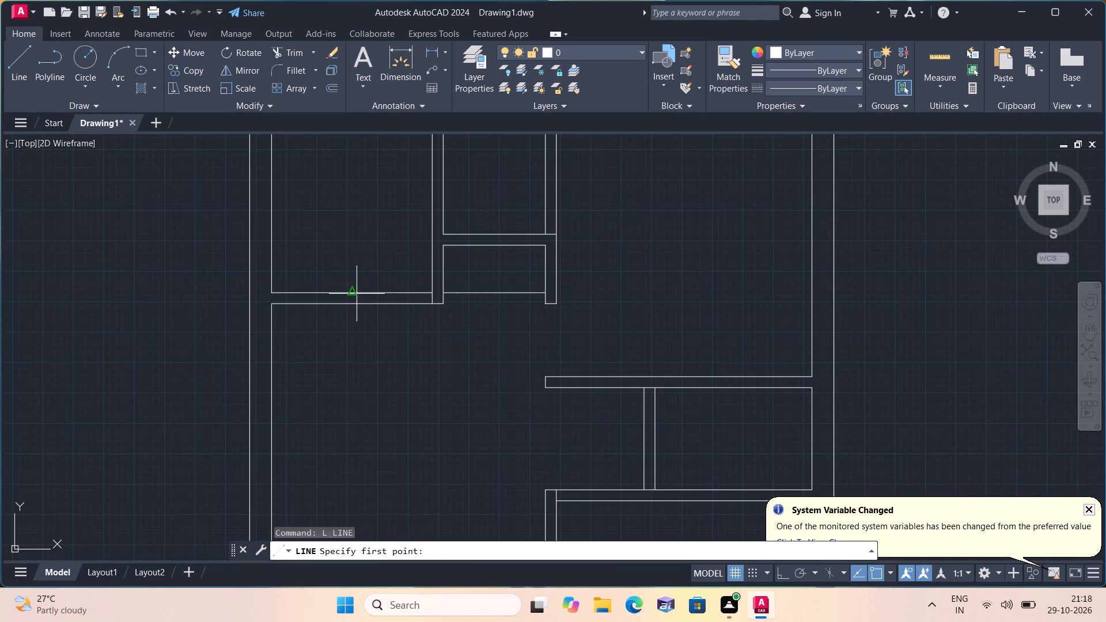
click(355, 294)
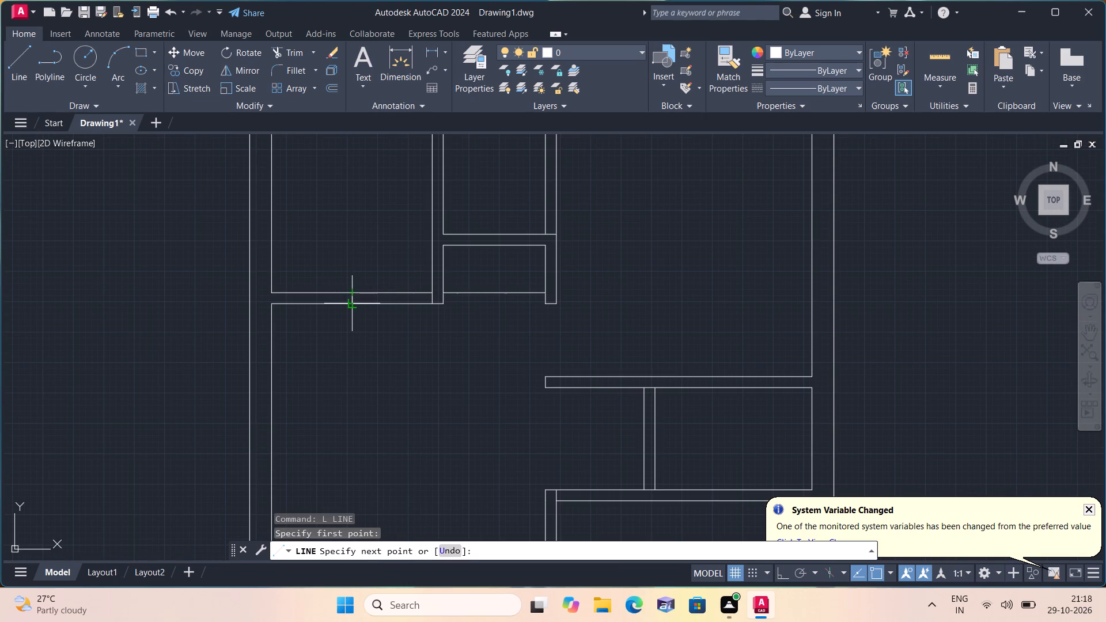
click(352, 305)
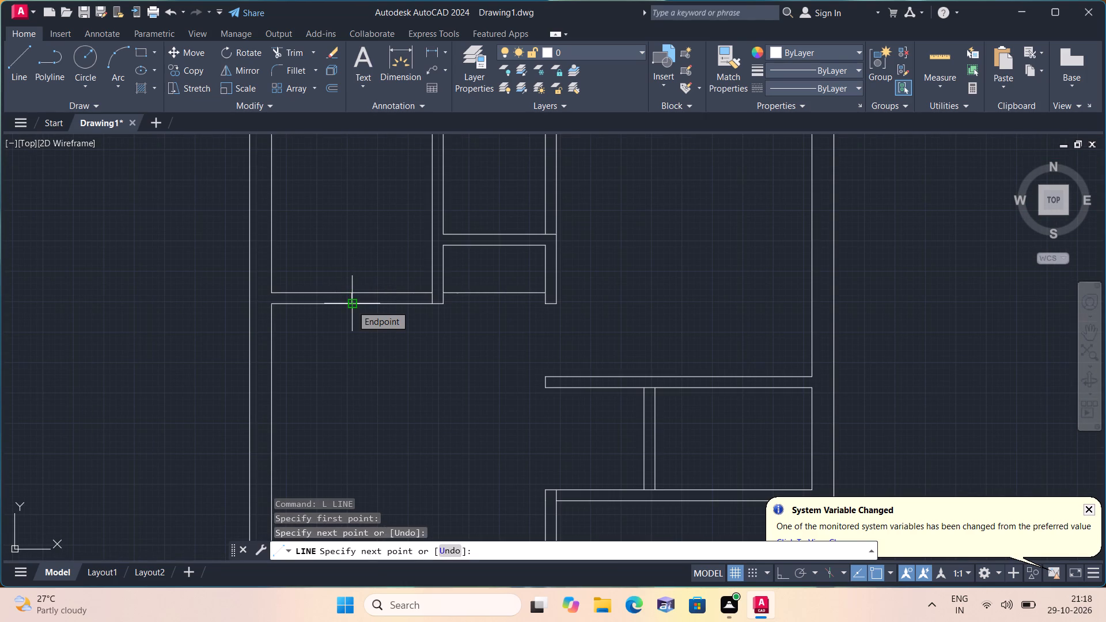
key(space)
With Ortho on, draw a line about 5'-5" up from the top-left room's bottom wall, left of the short line, and across to its right wall.
key(space)
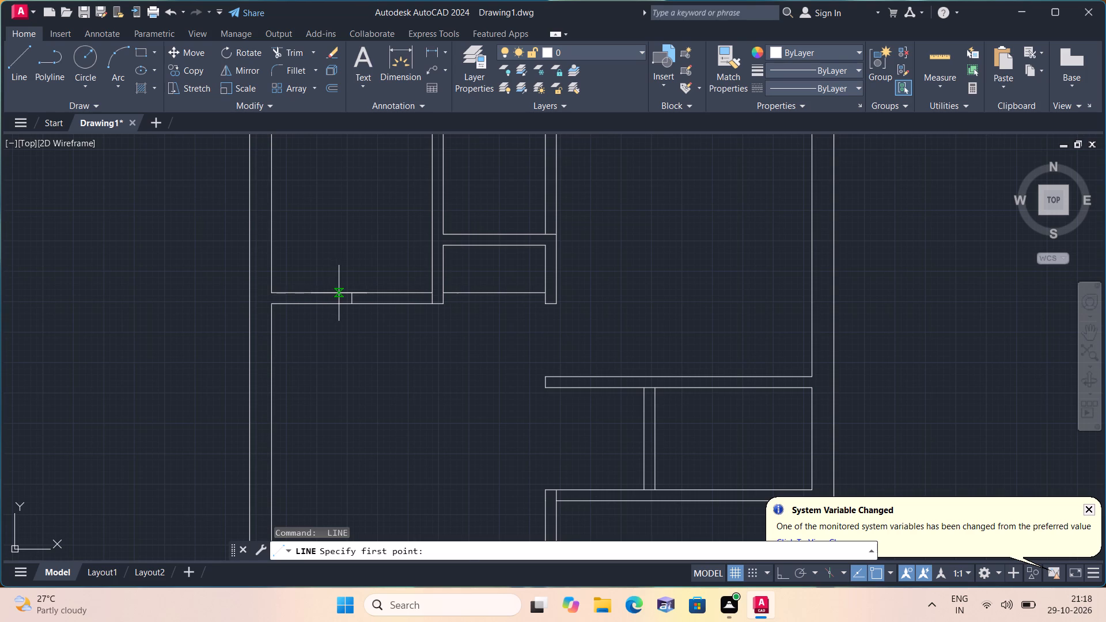
click(339, 293)
middle_drag(345, 241, 363, 361)
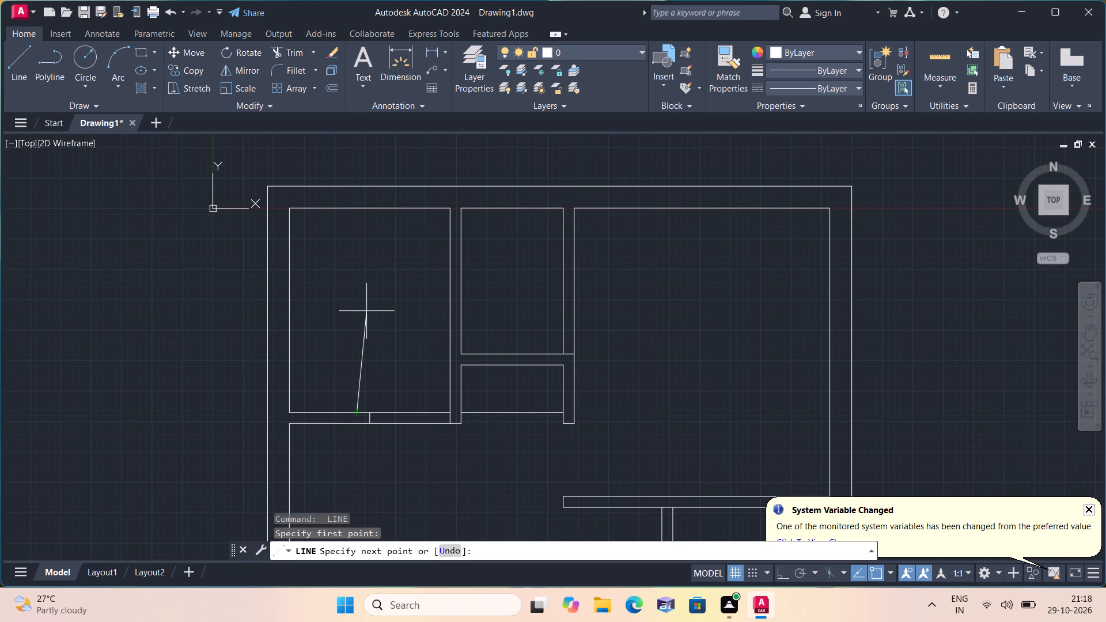
key(F8)
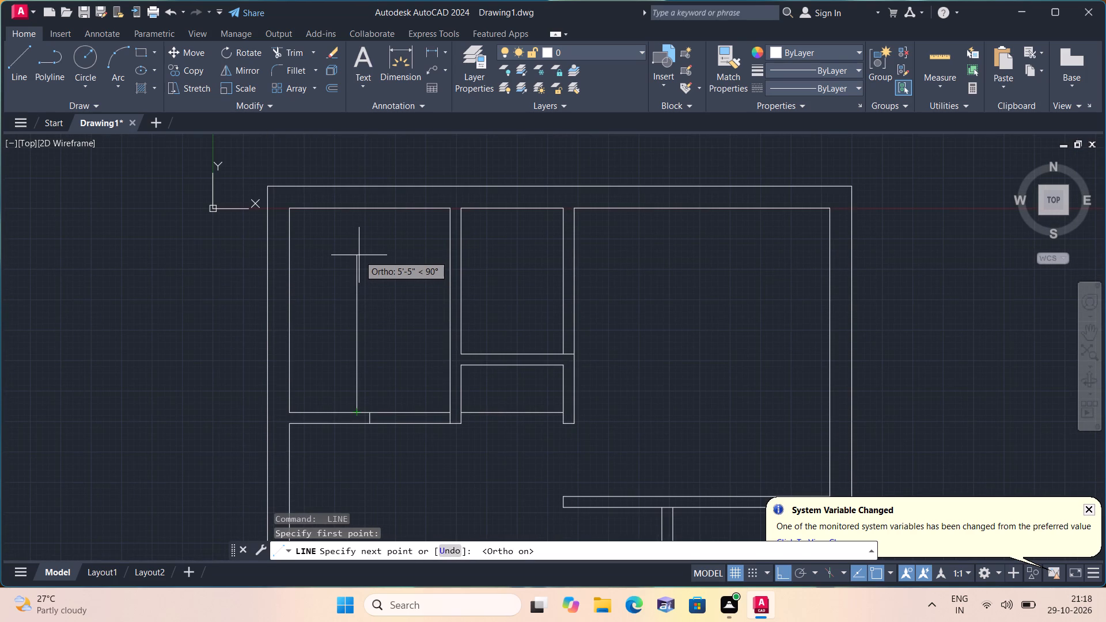
click(359, 255)
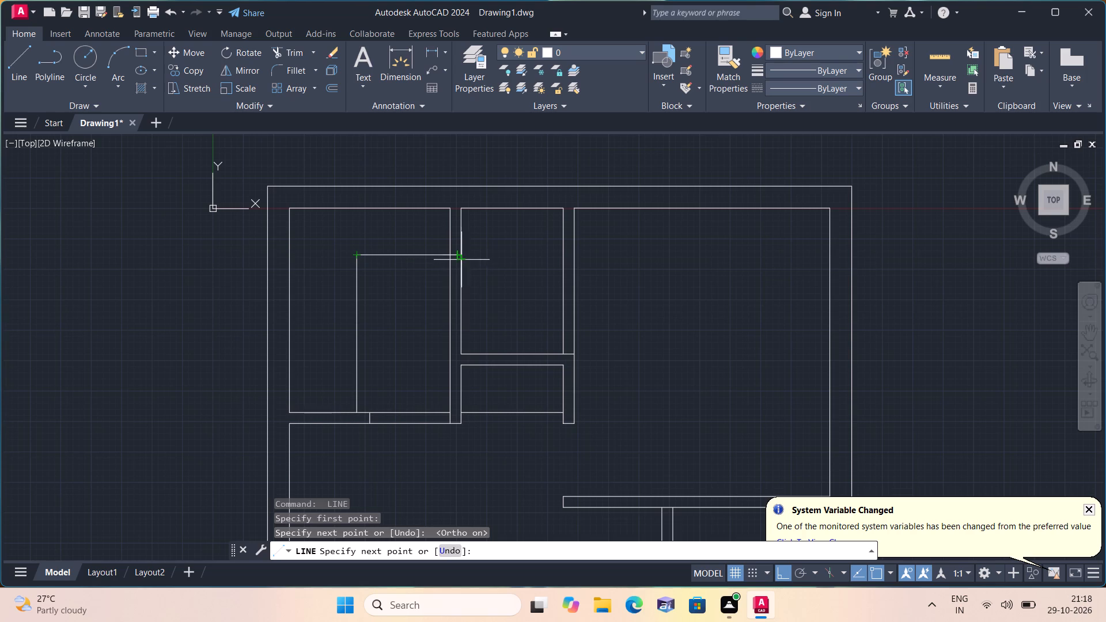
click(446, 254)
key(space)
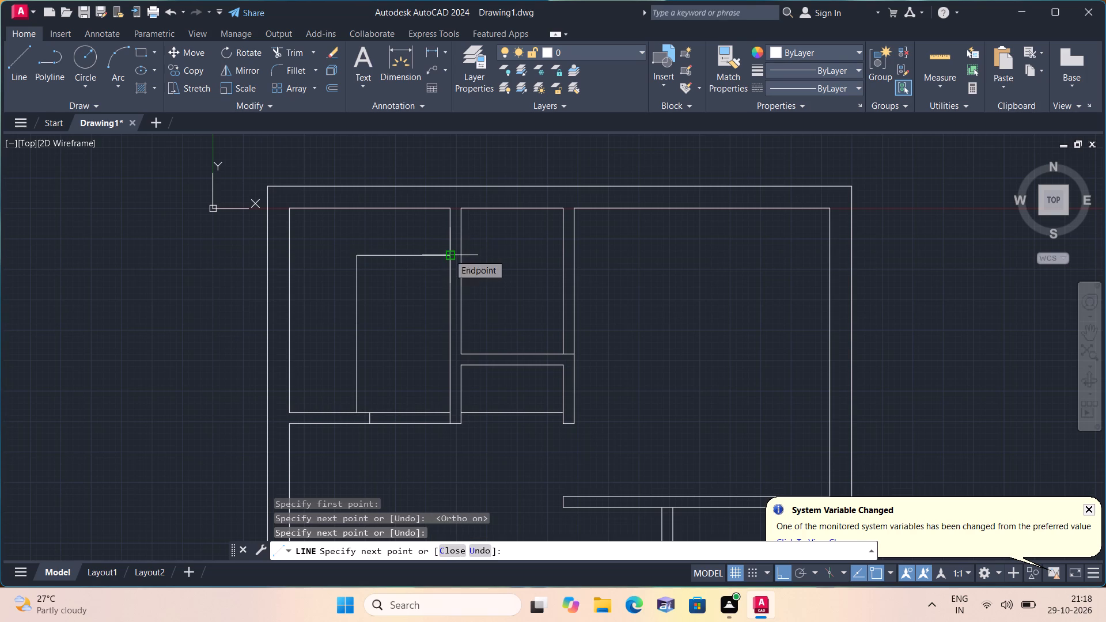
Trim both bottom-wall lines of the top-left room between the short cross line and the room's right wall to open a gap.
text(trim)
key(space)
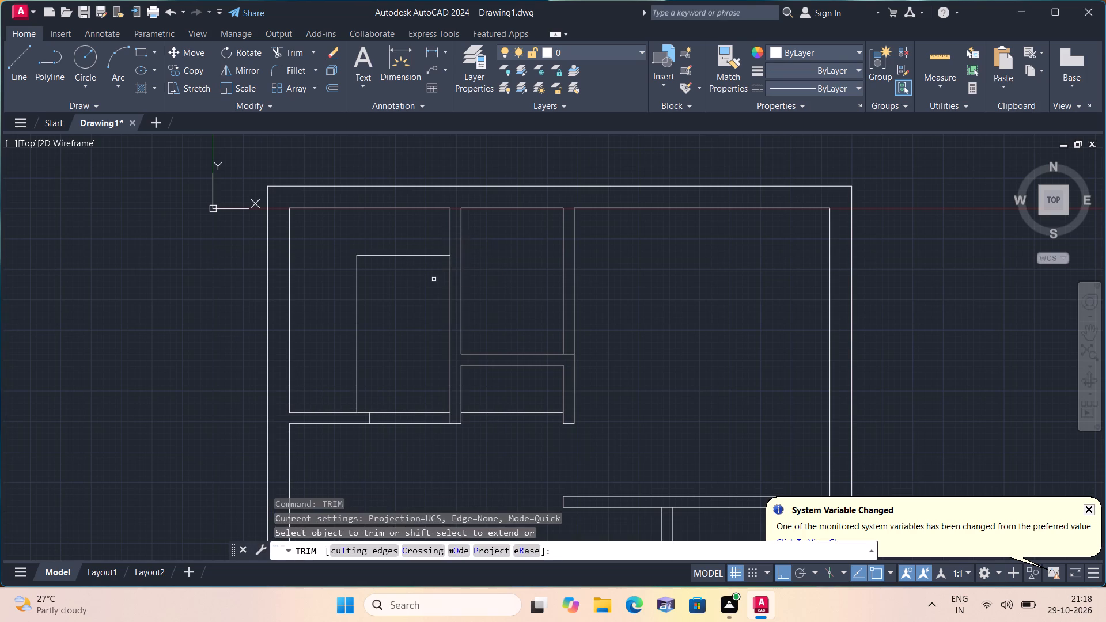
drag(408, 350, 400, 454)
key(space)
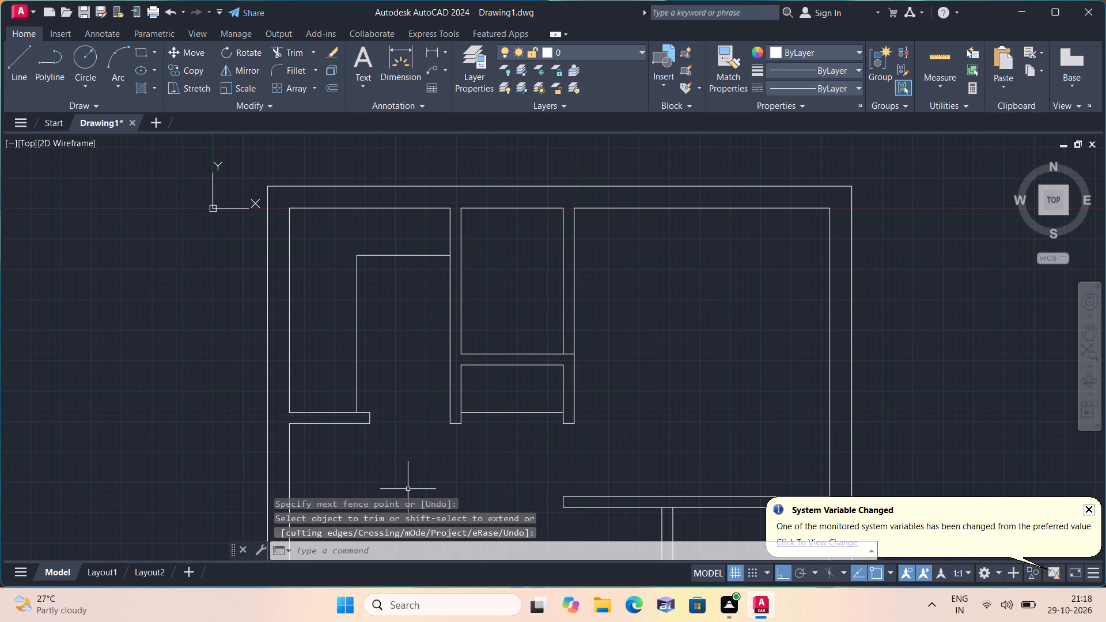
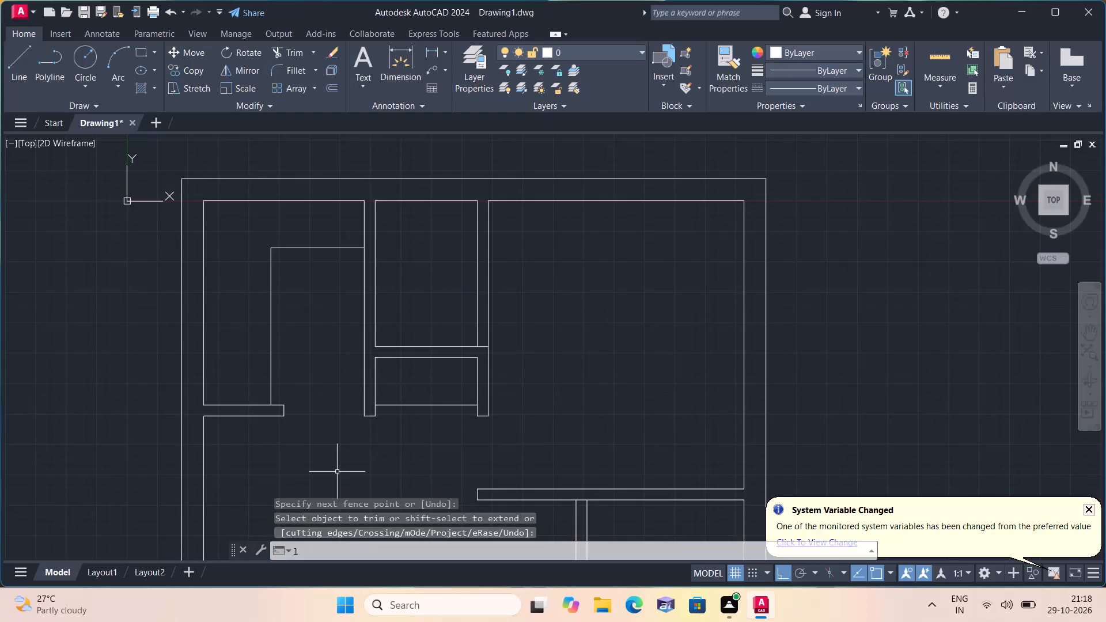
Draw a line 2' up from the top-middle room's bottom-right corner along its right wall, and across that wall's thickness.
key(space)
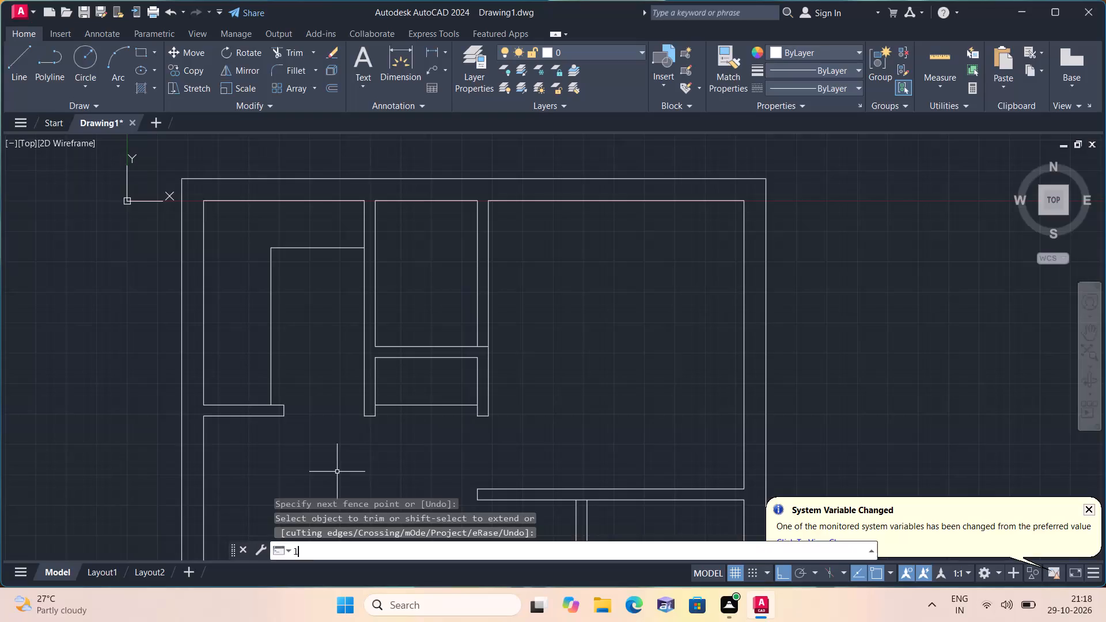
click(479, 343)
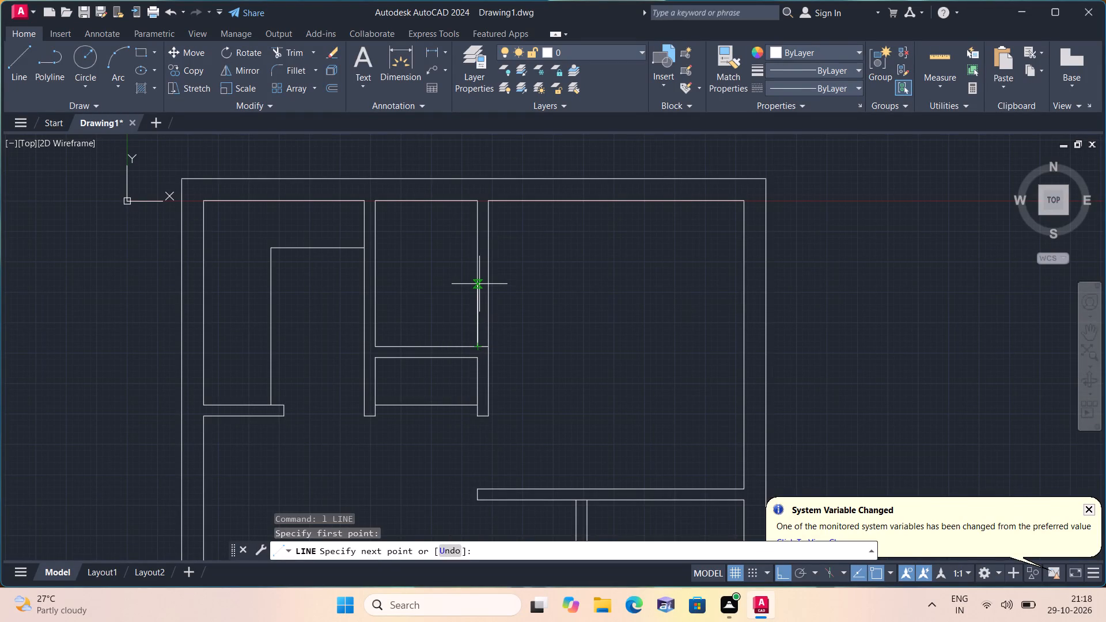
text(2')
key(space)
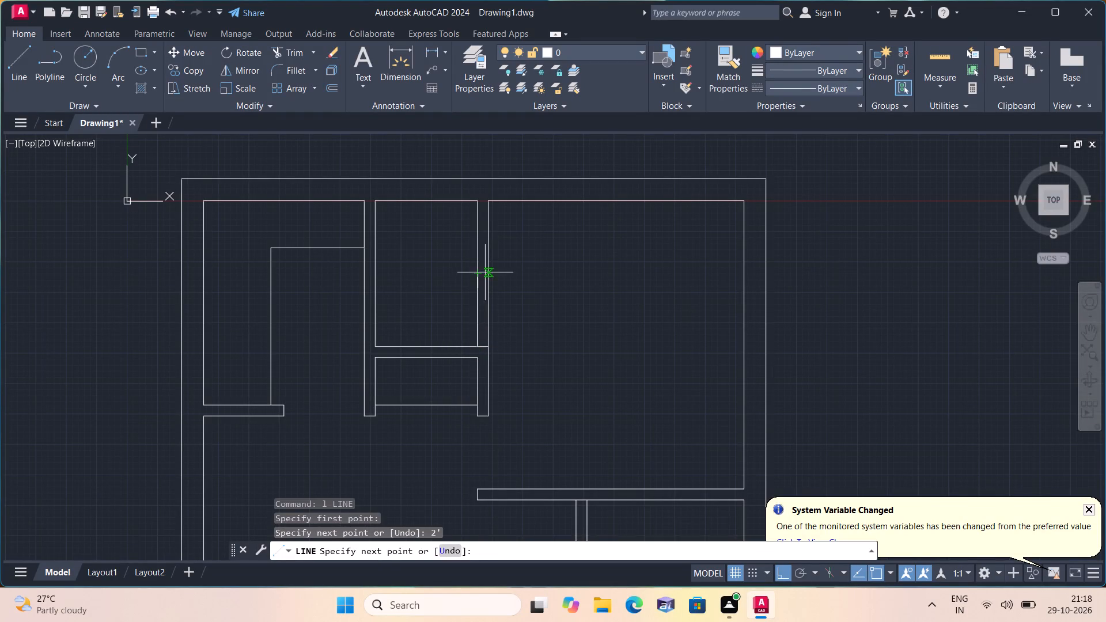
click(488, 288)
key(space)
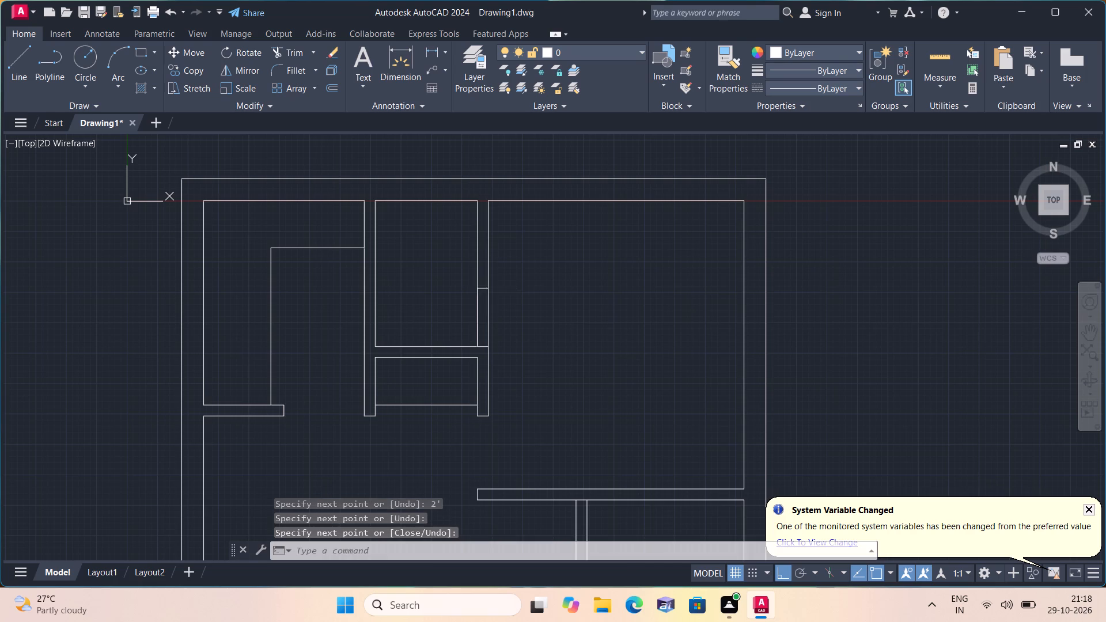
Trim both right-wall lines of the top-middle room below the short cross line to open a gap.
text(trim)
key(space)
drag(562, 291, 560, 296)
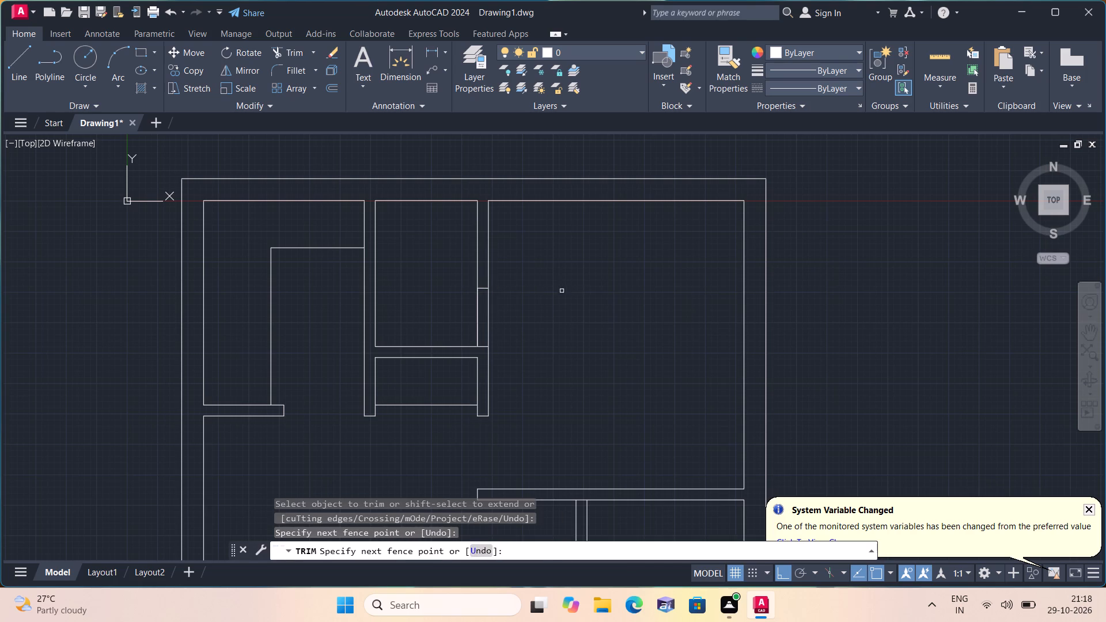
drag(560, 296, 434, 320)
key(space)
Extend the short vertical partition through the cross wall below it by drawing two short lines across the wall's thickness.
scroll(455, 324, down, 1)
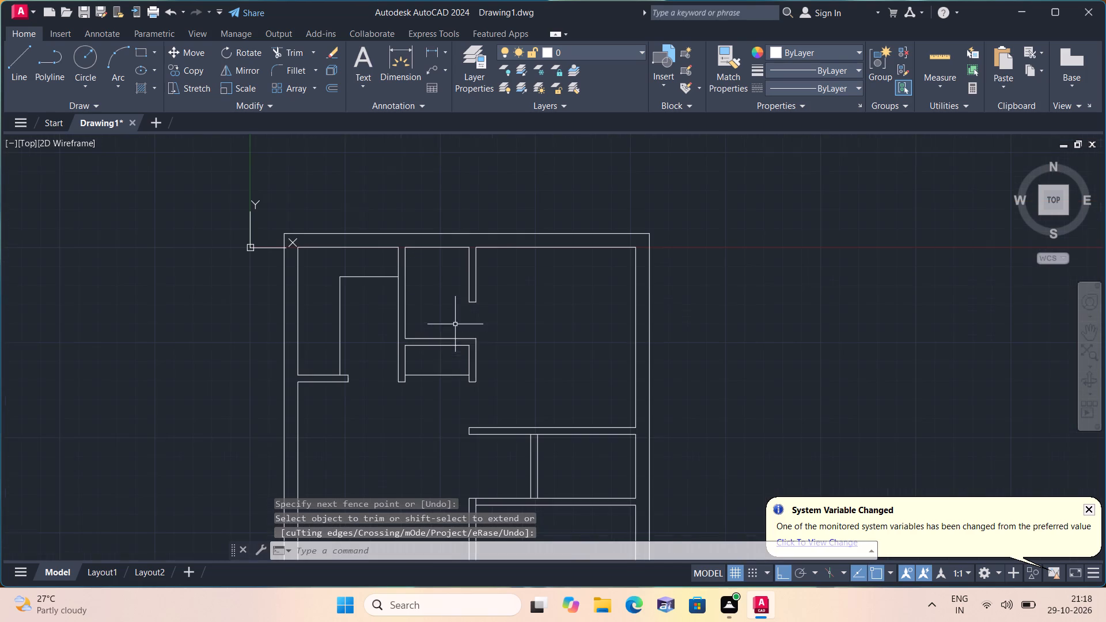
middle_drag(472, 329, 411, 211)
scroll(402, 202, down, 1)
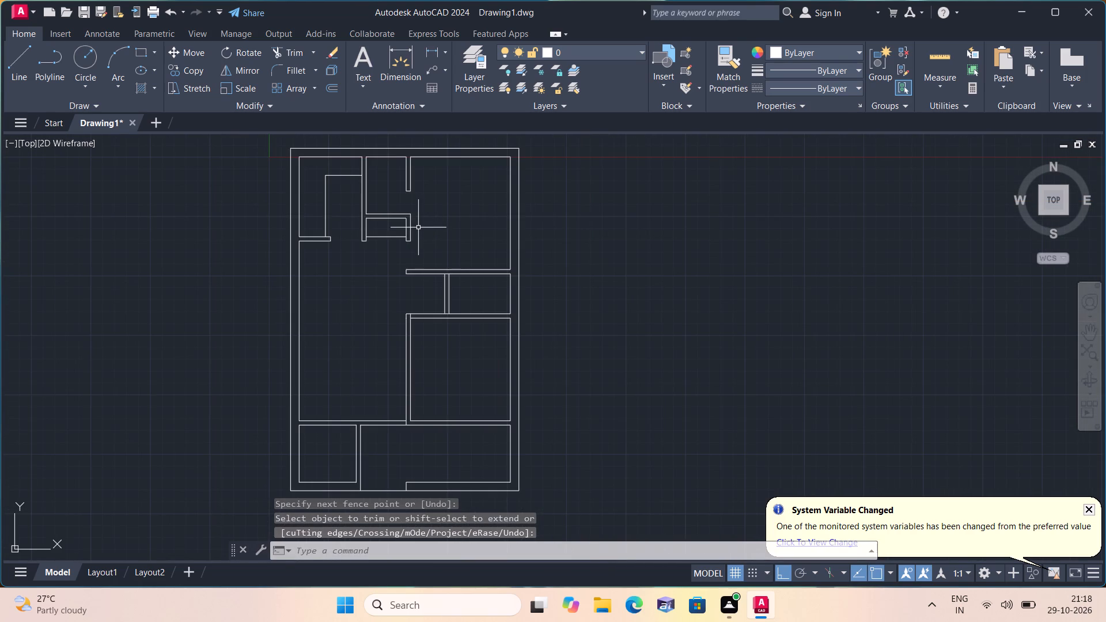
key(l)
key(space)
scroll(468, 322, up, 2)
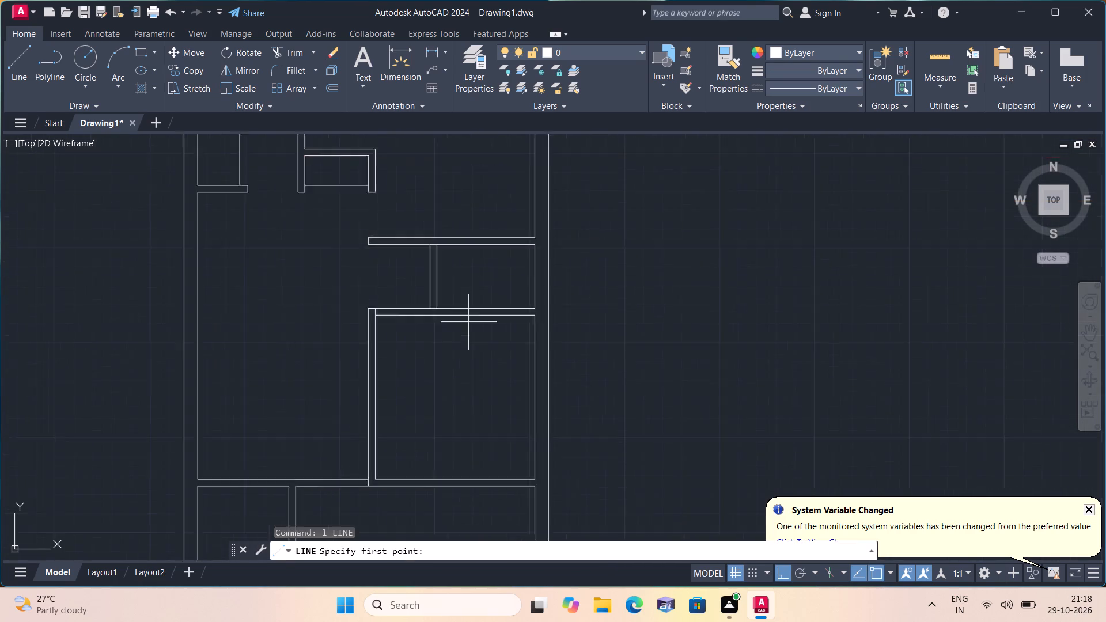
click(408, 297)
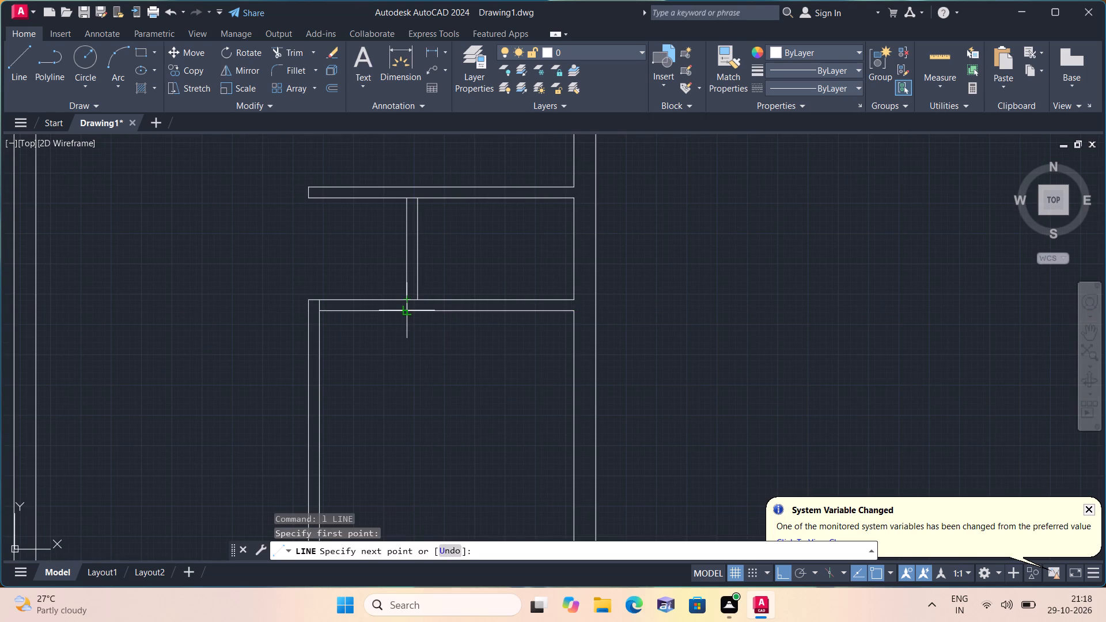
click(408, 310)
key(space)
key(space)
click(419, 298)
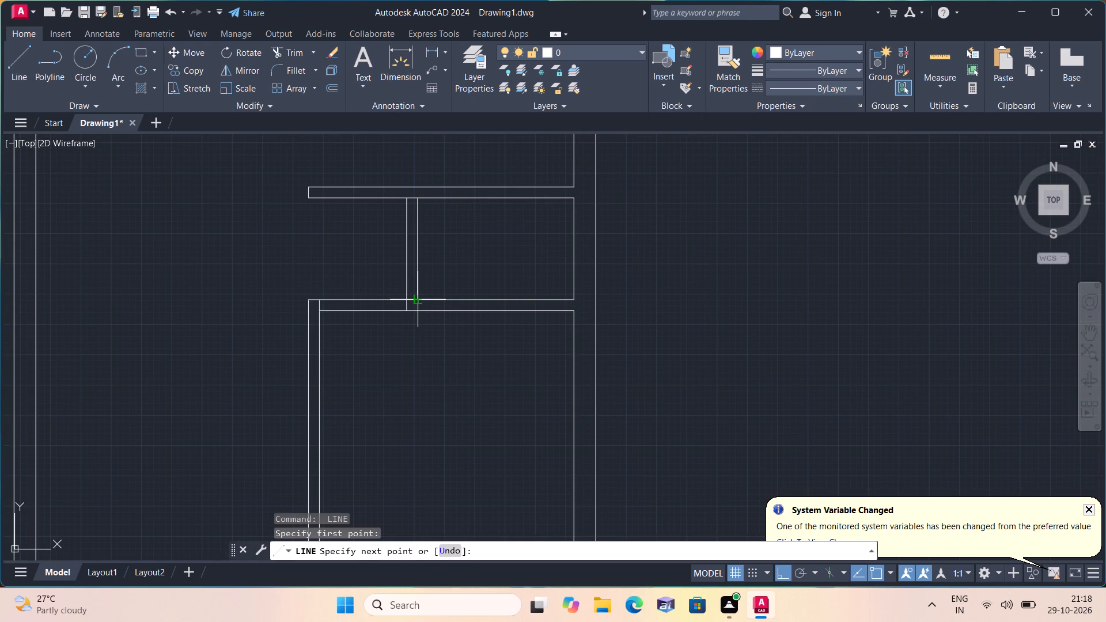
click(419, 308)
key(space)
Draw a line 2' to the right from the partition's lower-right corner along the cross wall, and up across the wall's thickness.
key(space)
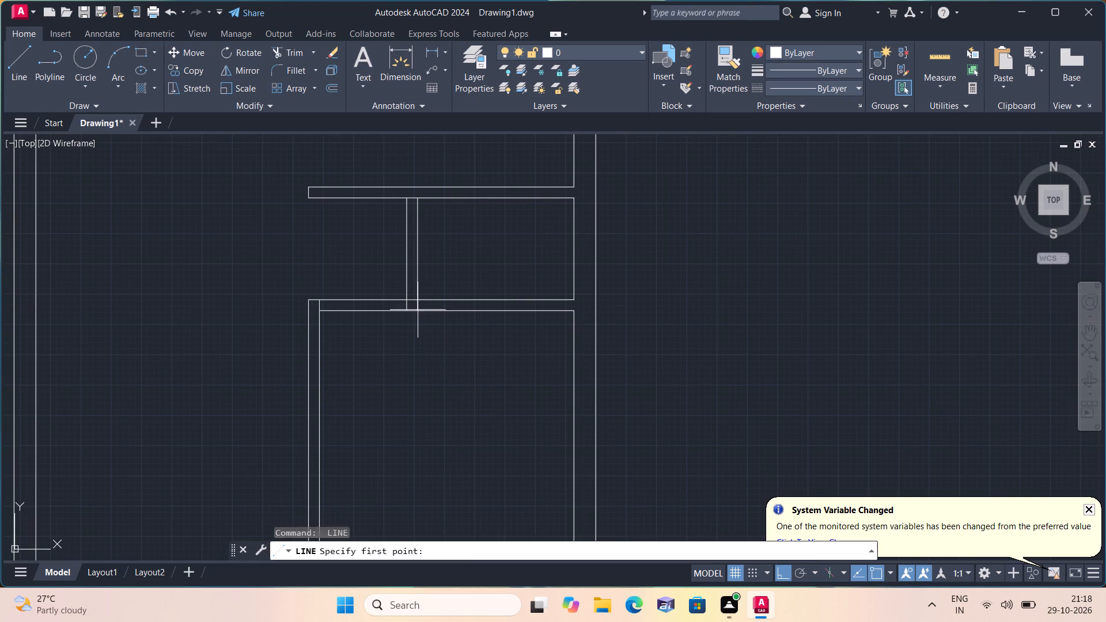
click(418, 310)
text(2')
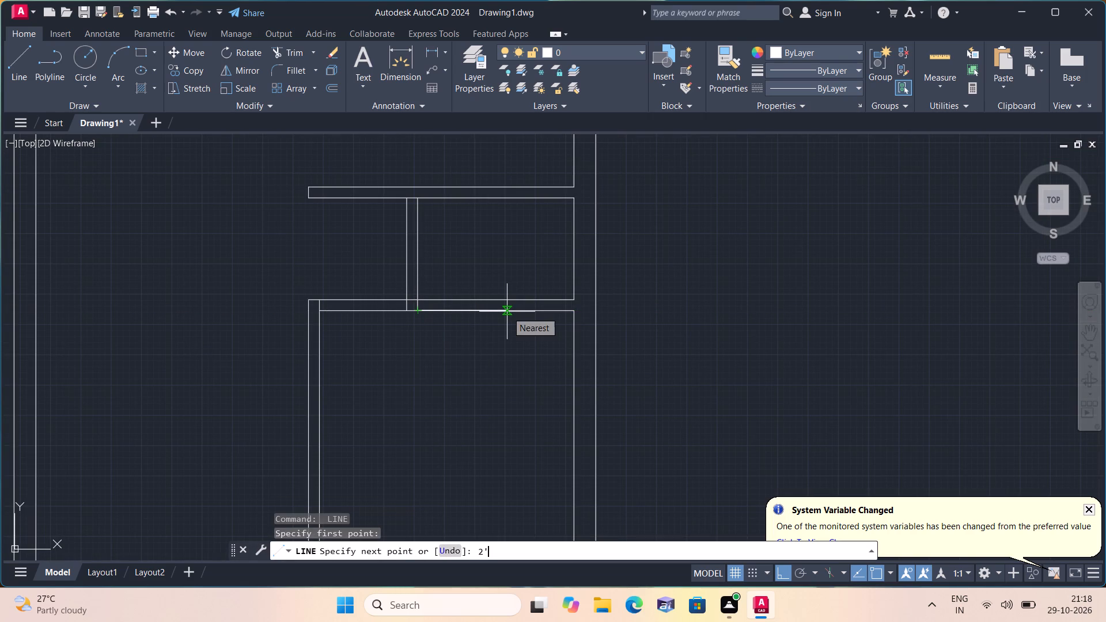
key(space)
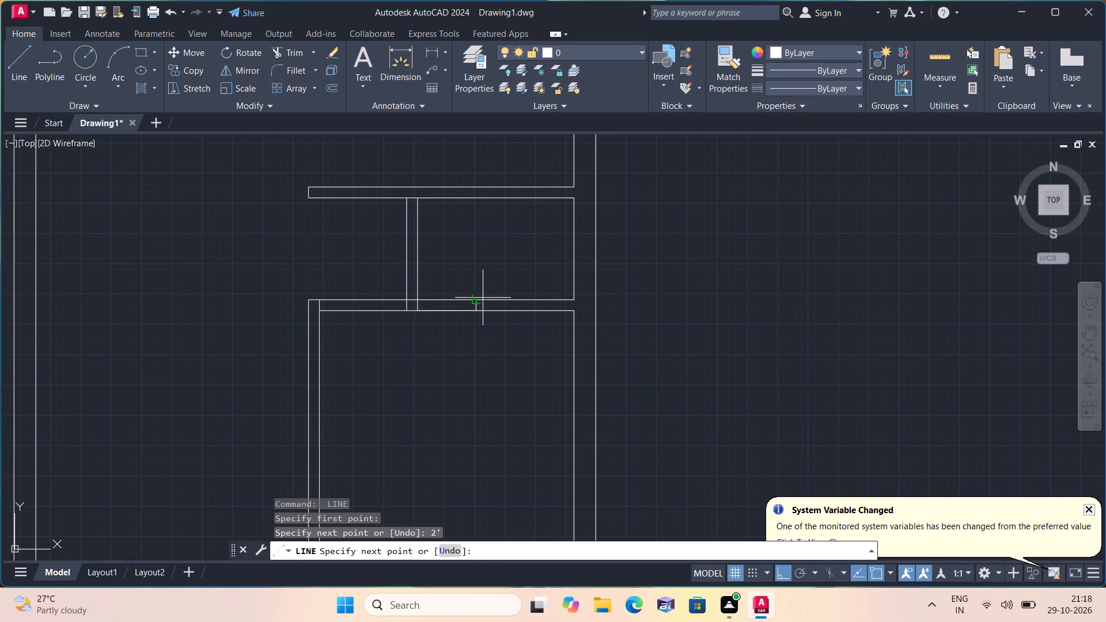
click(482, 298)
key(space)
Trim the cross wall between the partition and the new cross line to open a gap, and the wall line inside the partition's end.
key(t)
key(r)
text(im)
key(space)
drag(471, 265, 449, 327)
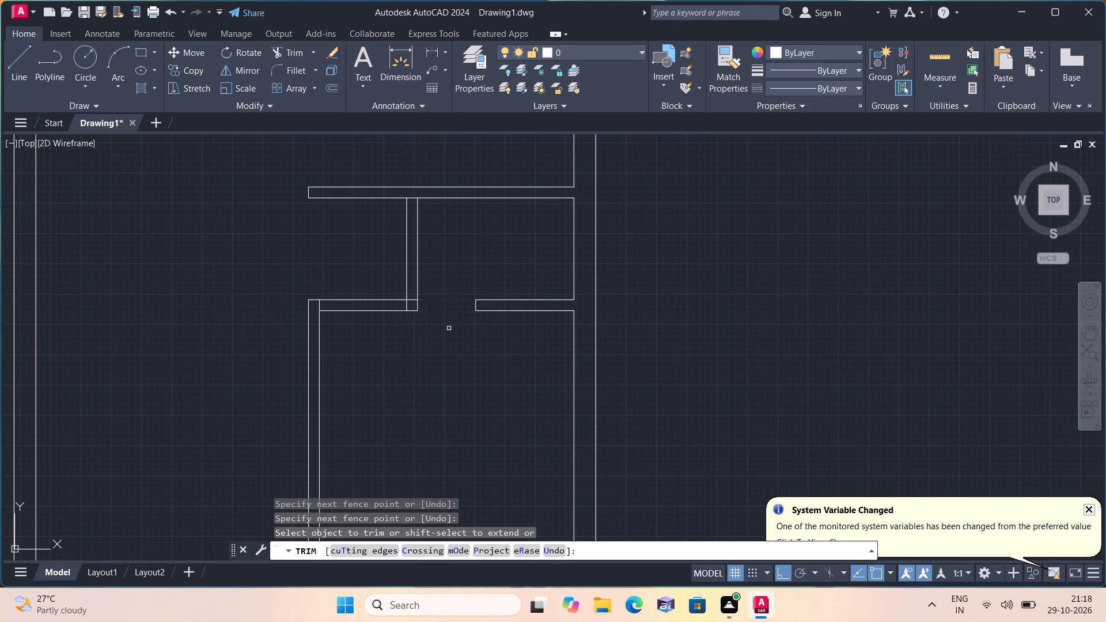
scroll(420, 302, up, 2)
click(403, 296)
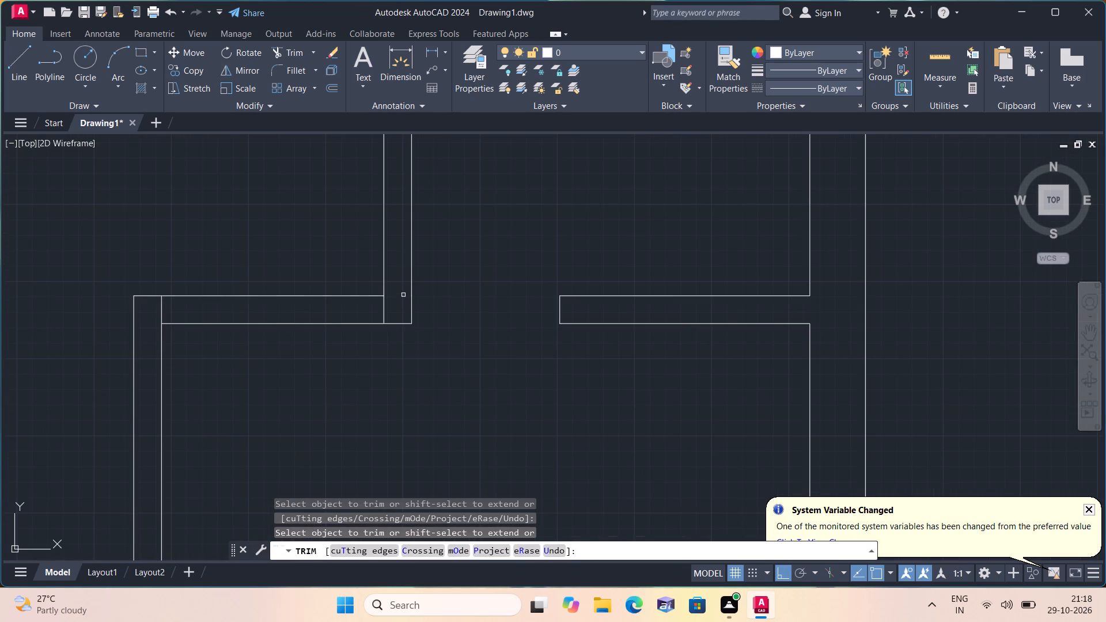
key(space)
Trim both cross-wall lines between the short partition and the long vertical wall to its left to open a gap.
scroll(386, 366, down, 1)
key(space)
click(317, 336)
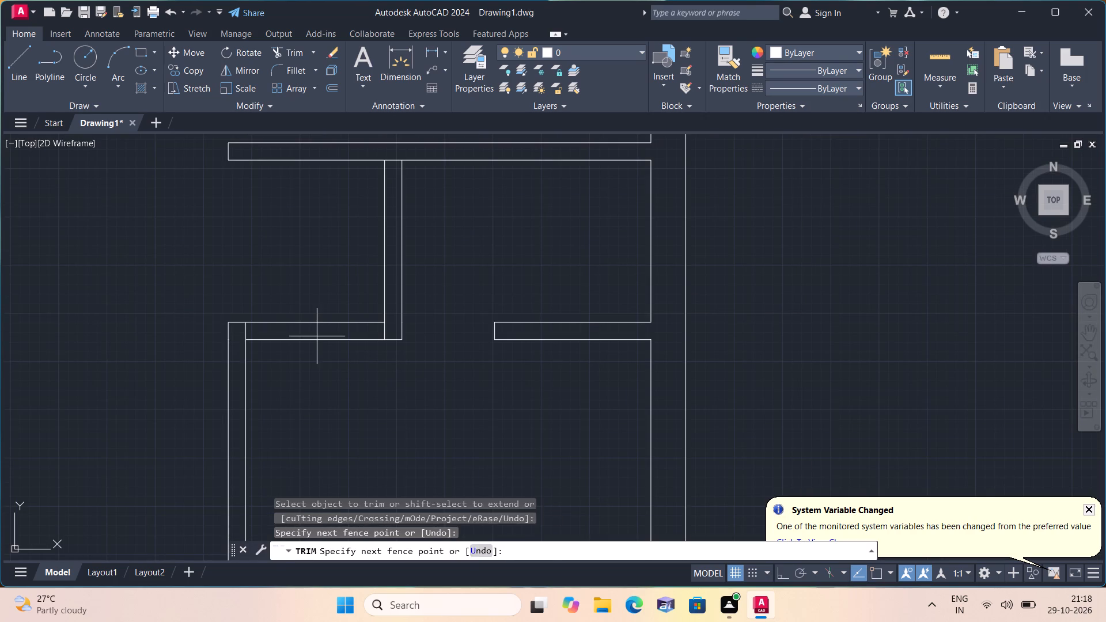
click(321, 301)
drag(324, 298, 317, 366)
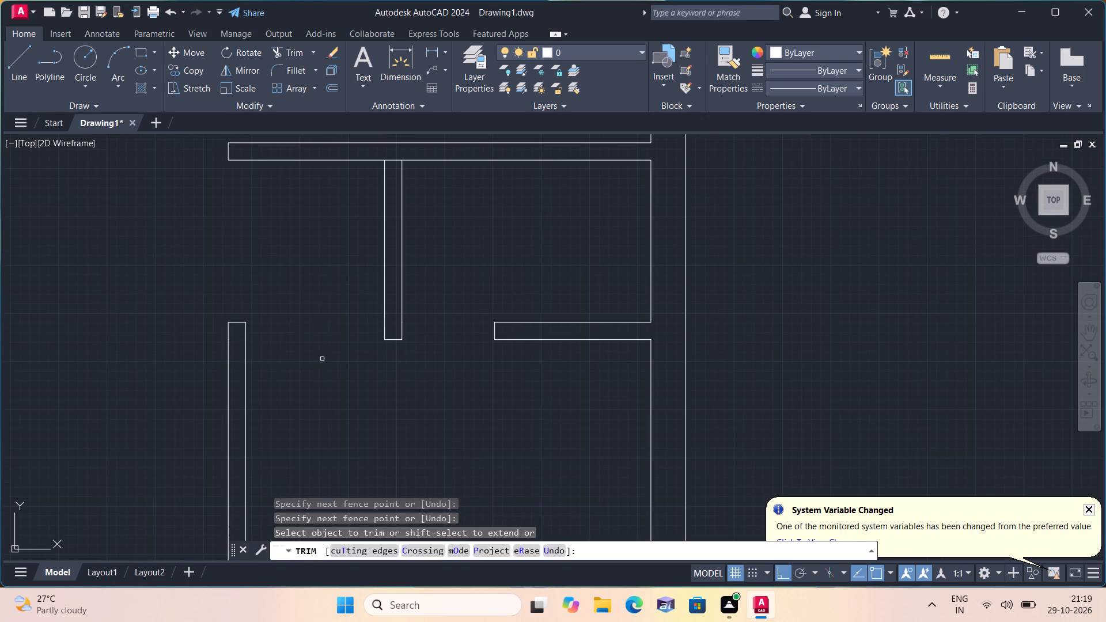
key(space)
Trim the short wall line closing the top of the partition where it meets the upper cross wall.
scroll(324, 347, down, 1)
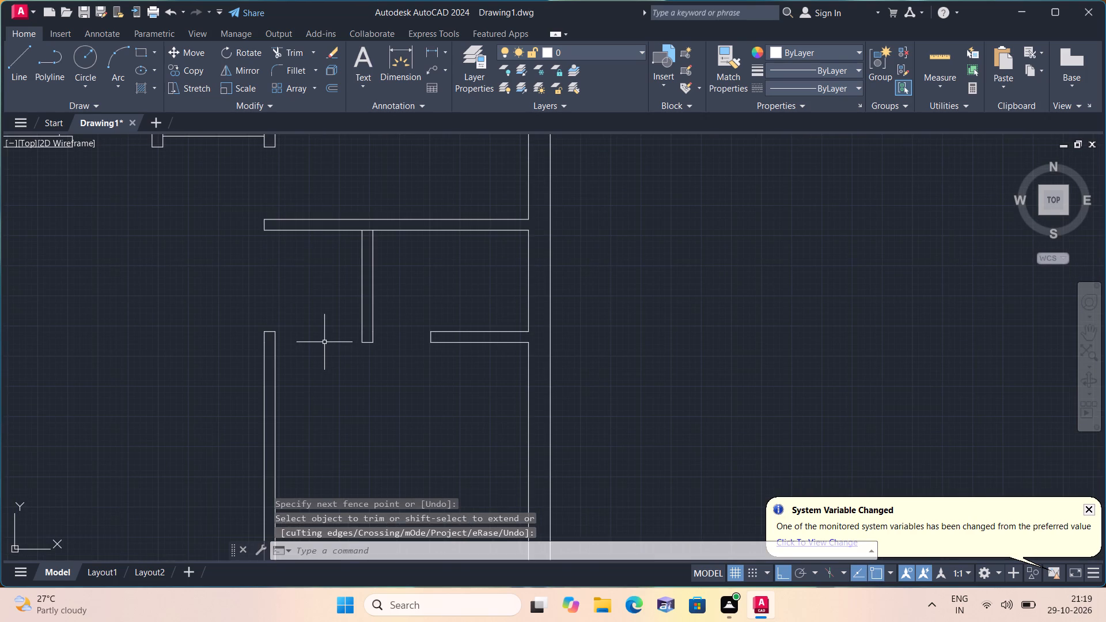
key(space)
scroll(368, 238, up, 1)
click(369, 227)
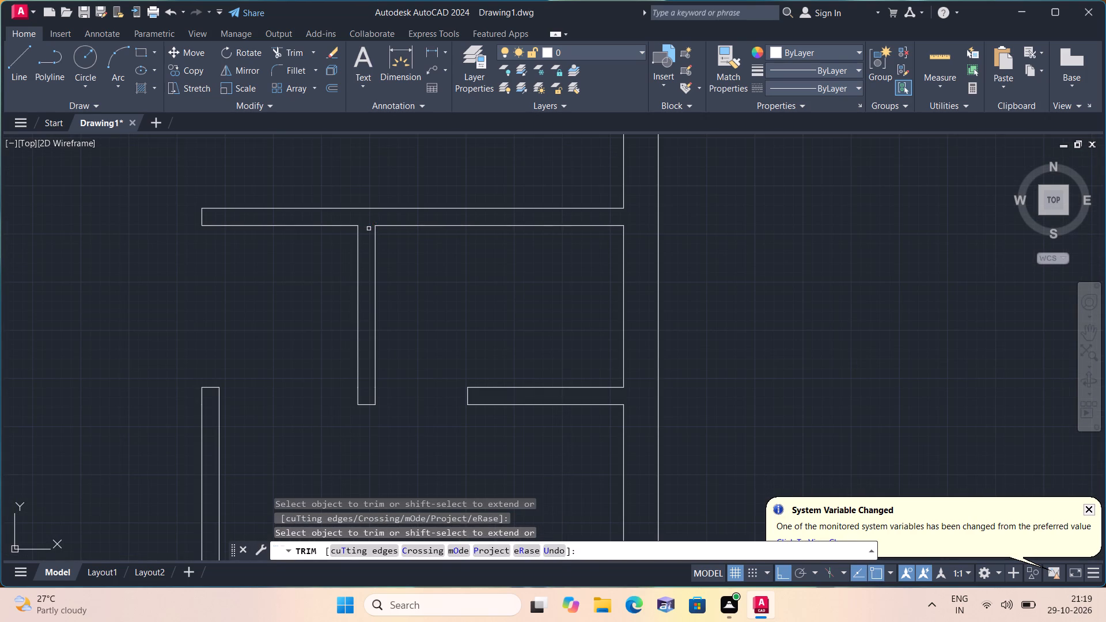
scroll(369, 248, down, 3)
middle_drag(297, 251, 314, 267)
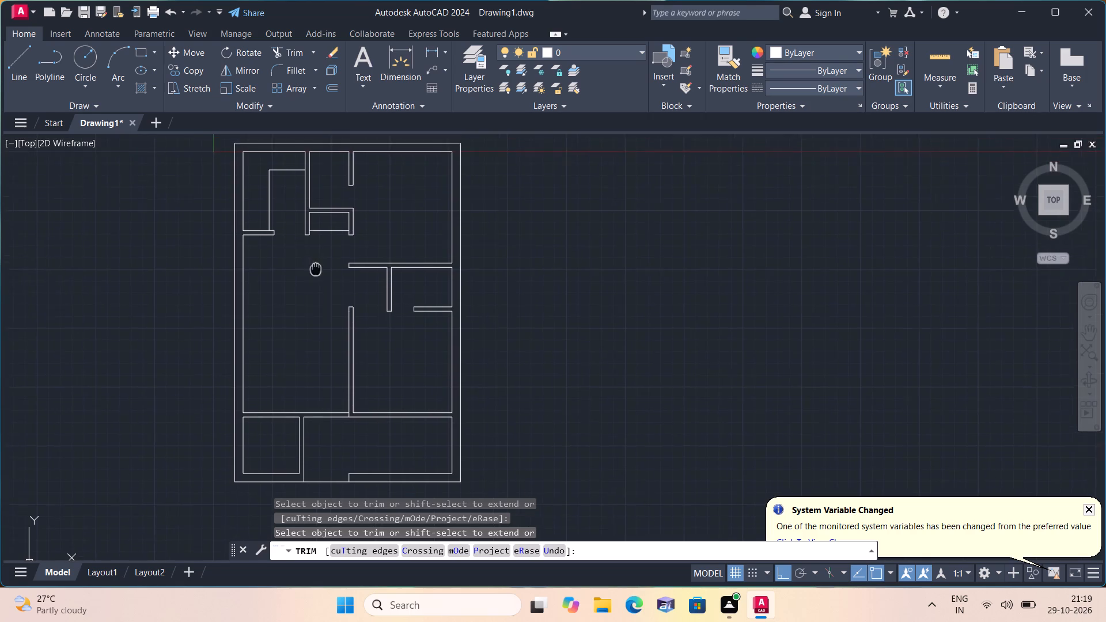
middle_drag(314, 267, 423, 233)
key(space)
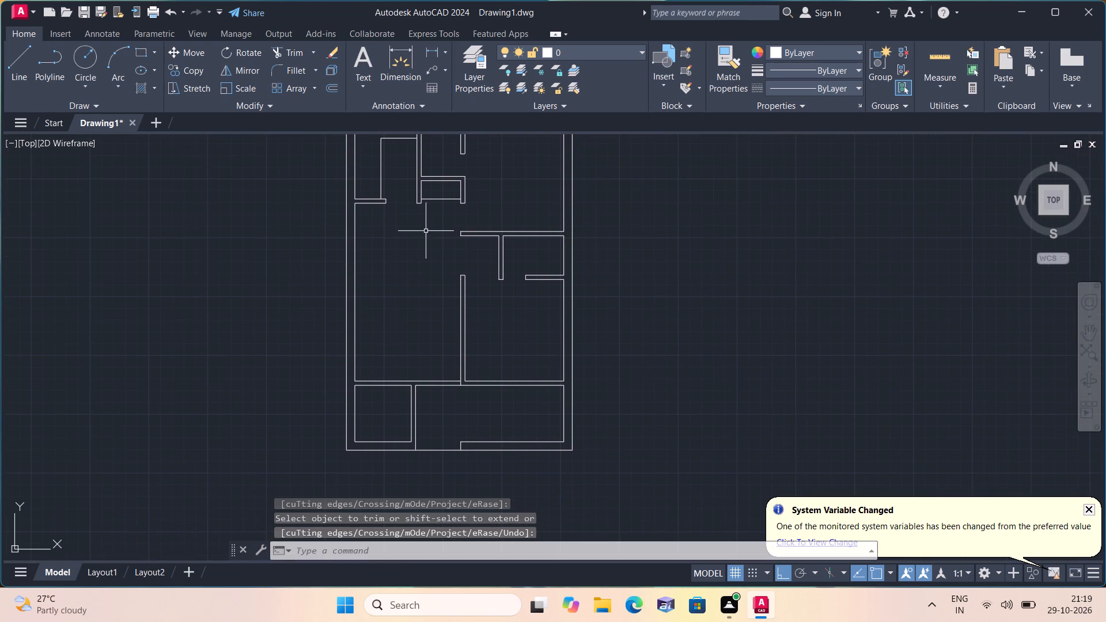
Draw a line 3' to the left from the long vertical wall's base along the lower cross wall, and down across the wall's thickness.
key(l)
key(space)
scroll(450, 388, up, 3)
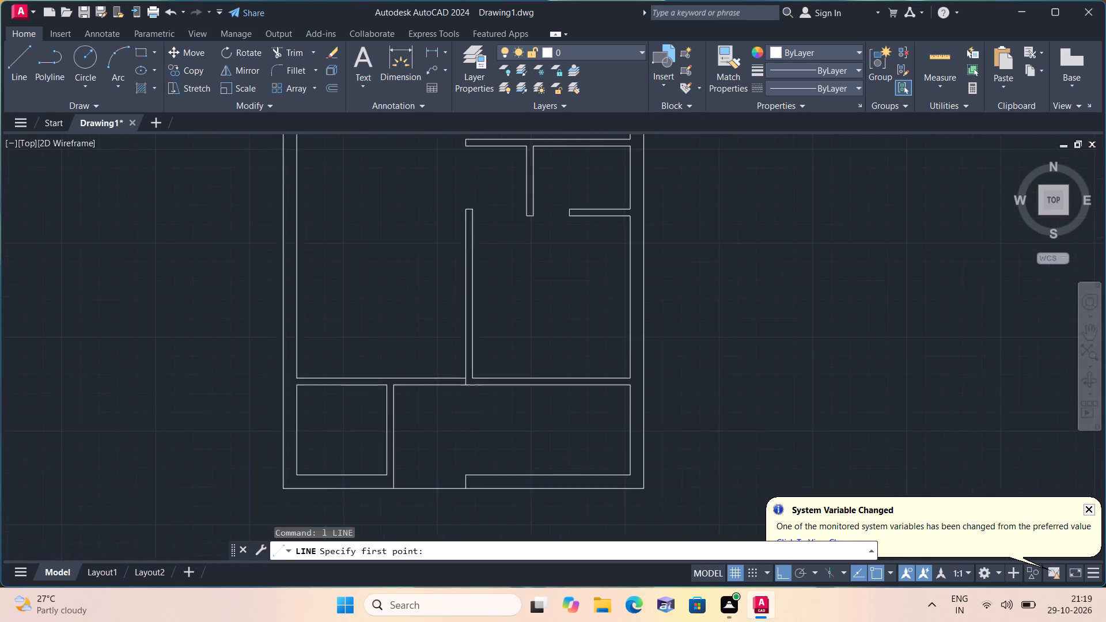
click(483, 366)
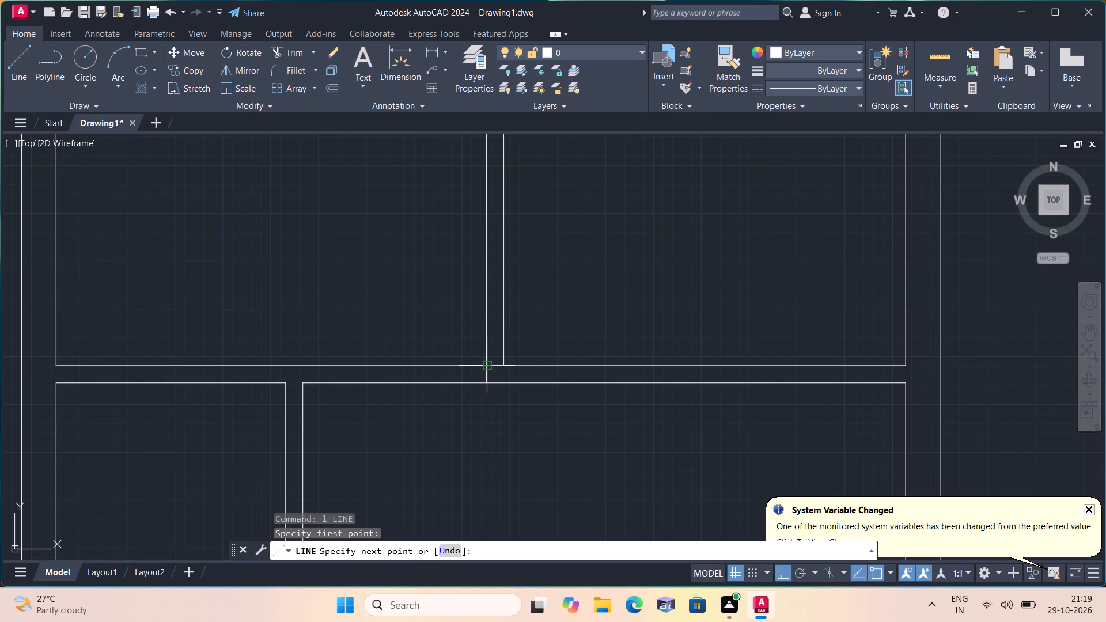
key(5)
key(BackSpace)
text(3')
key(space)
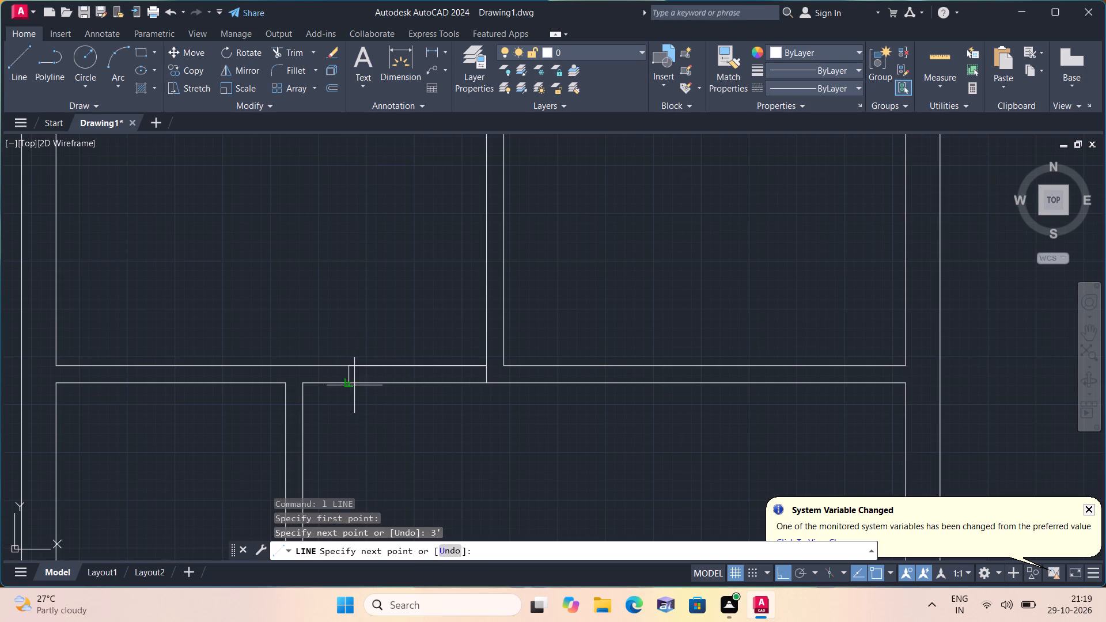
click(352, 383)
key(space)
Trim both lower cross-wall lines between the new cross line and the long vertical wall to open a gap.
text(trim)
key(space)
drag(389, 316, 402, 394)
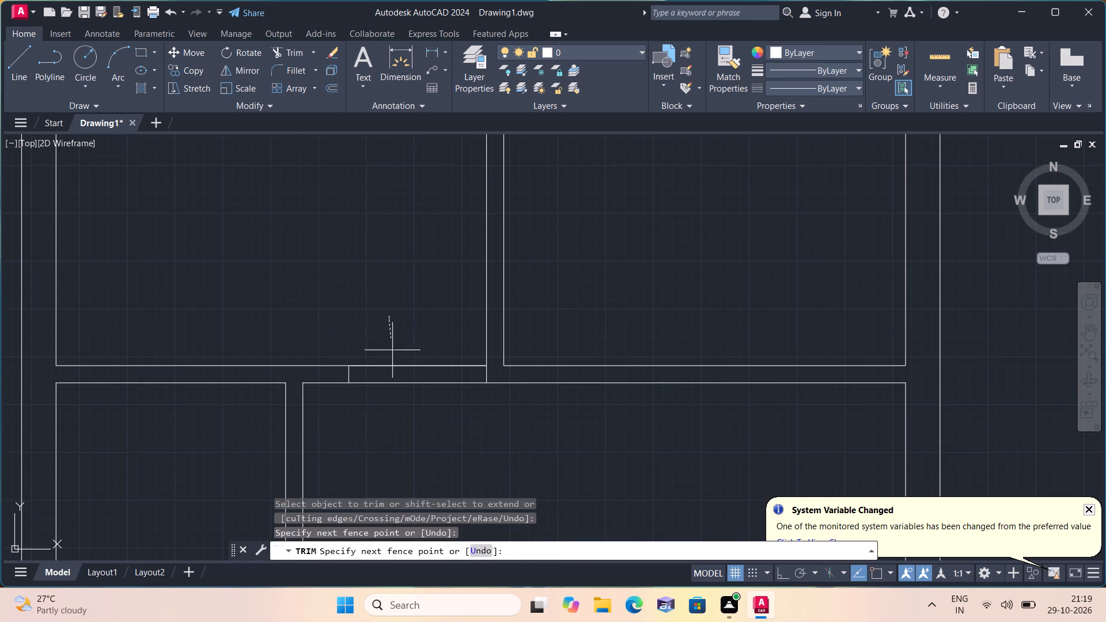
drag(402, 394, 409, 415)
scroll(416, 379, down, 1)
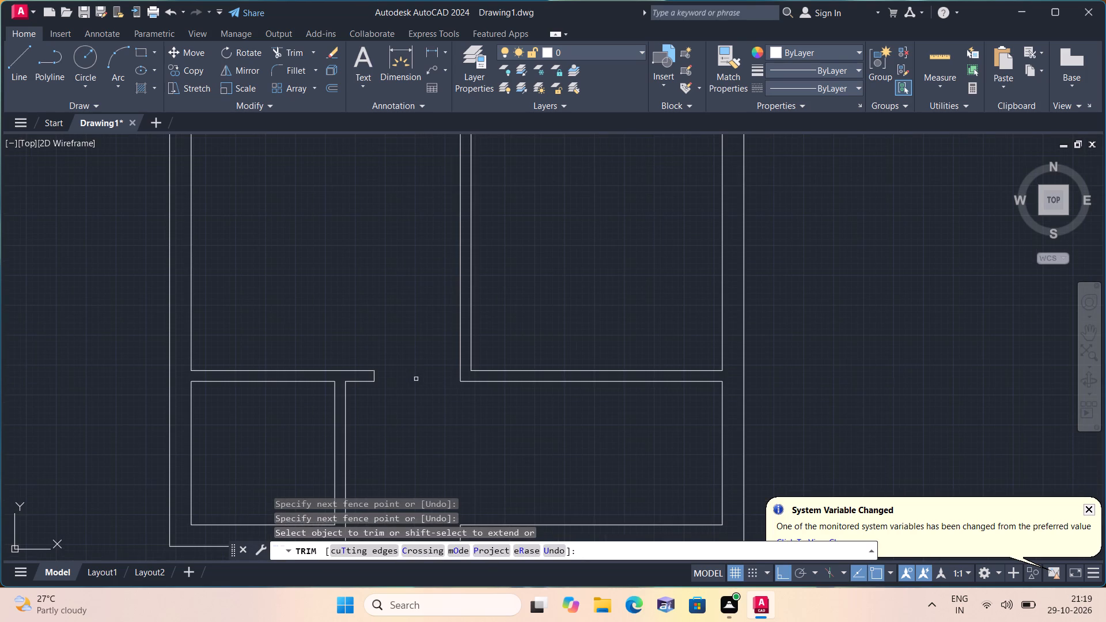
scroll(416, 378, down, 1)
middle_drag(416, 378, 434, 318)
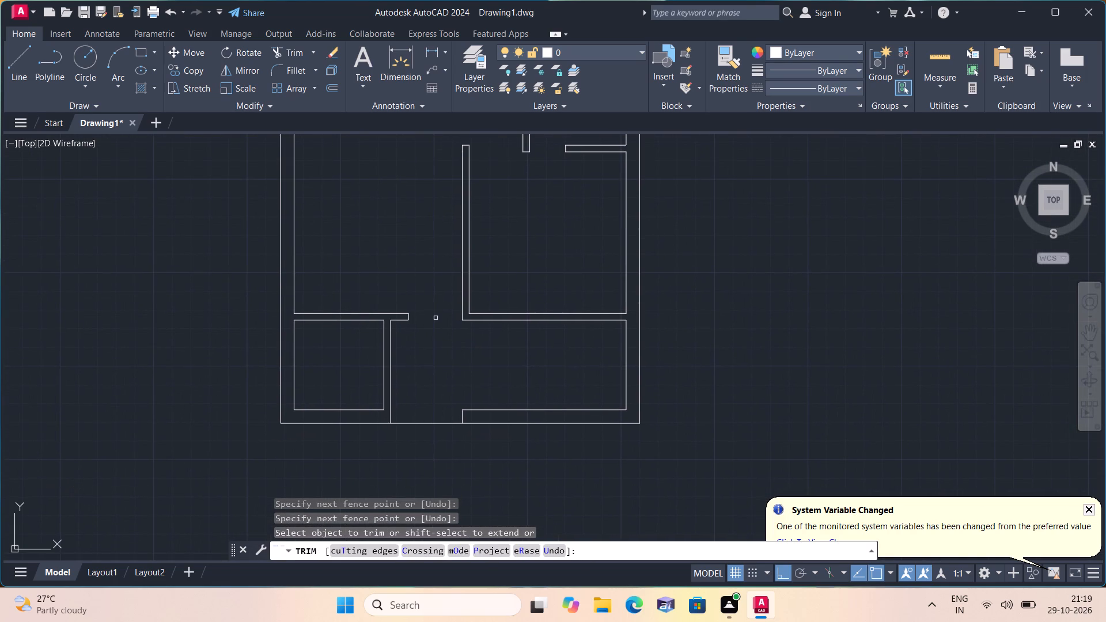
key(space)
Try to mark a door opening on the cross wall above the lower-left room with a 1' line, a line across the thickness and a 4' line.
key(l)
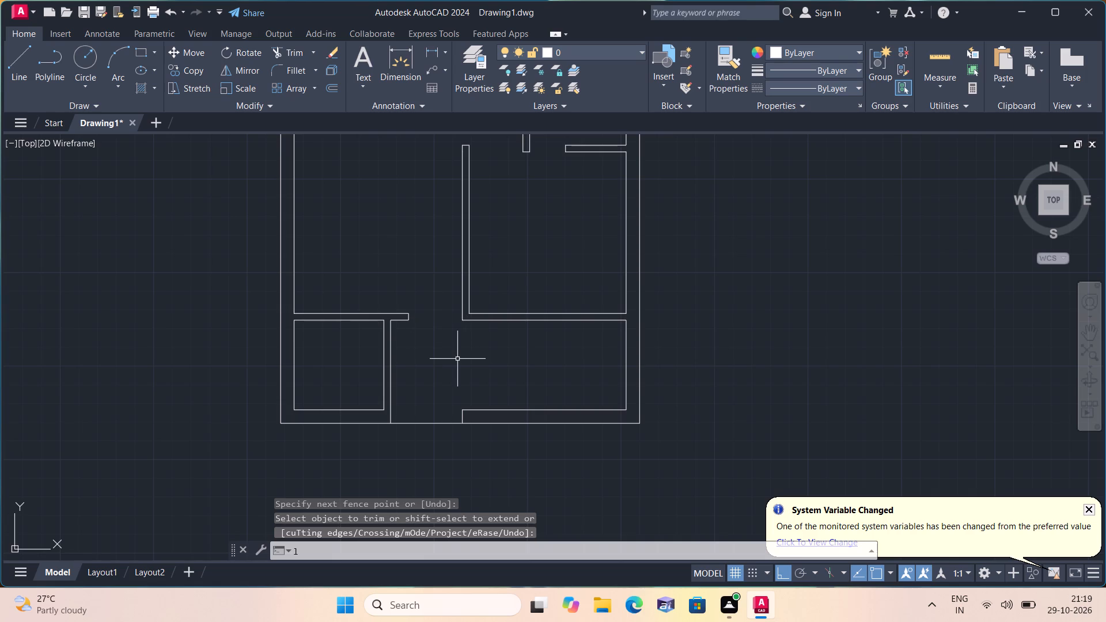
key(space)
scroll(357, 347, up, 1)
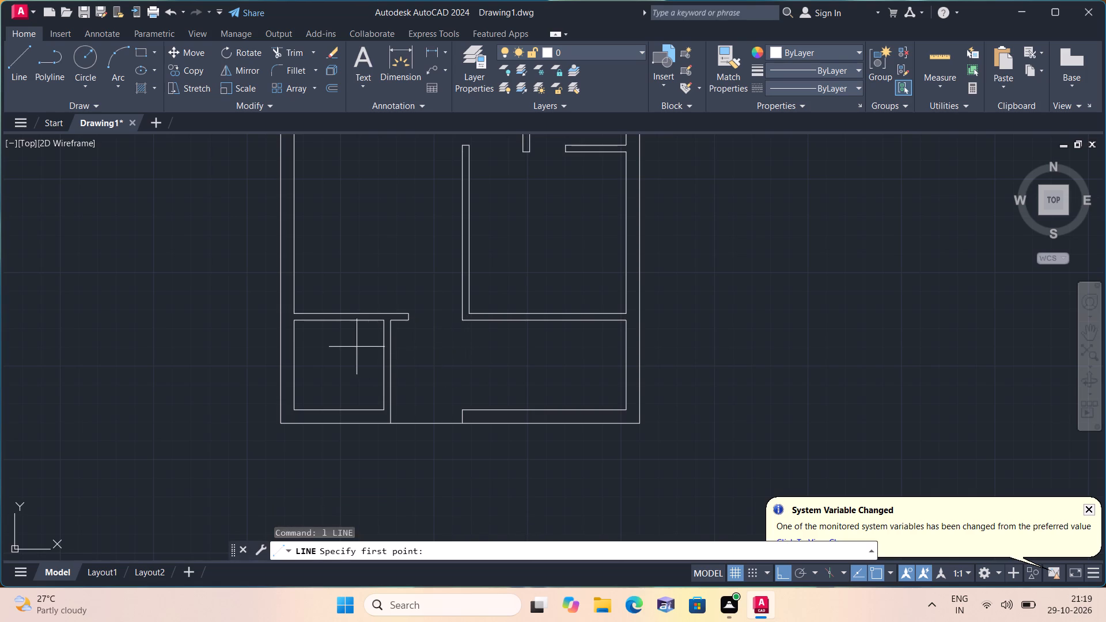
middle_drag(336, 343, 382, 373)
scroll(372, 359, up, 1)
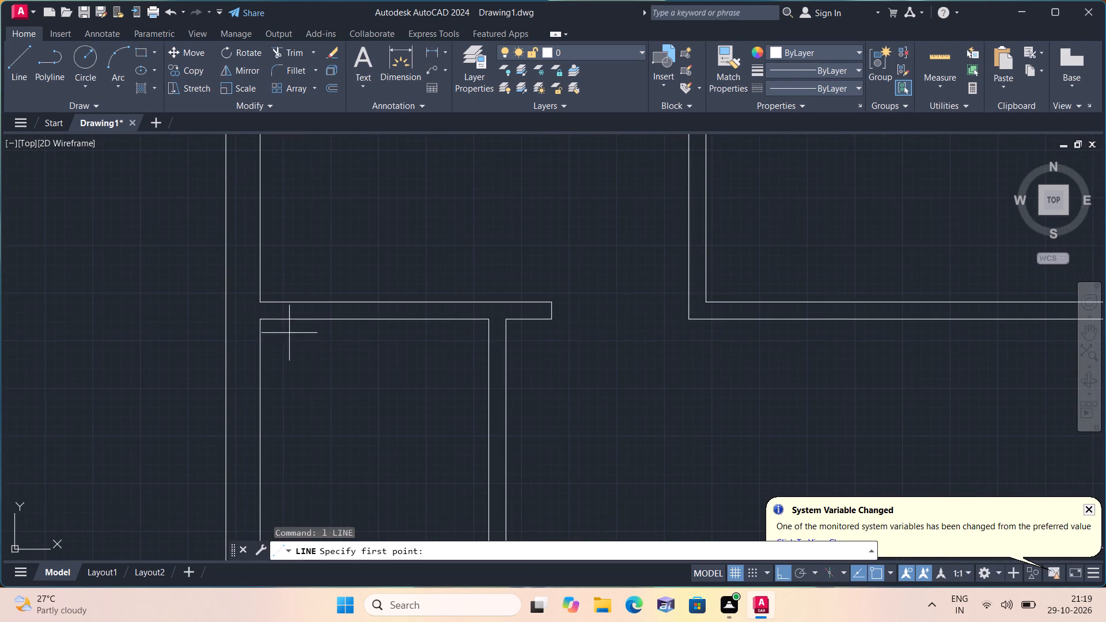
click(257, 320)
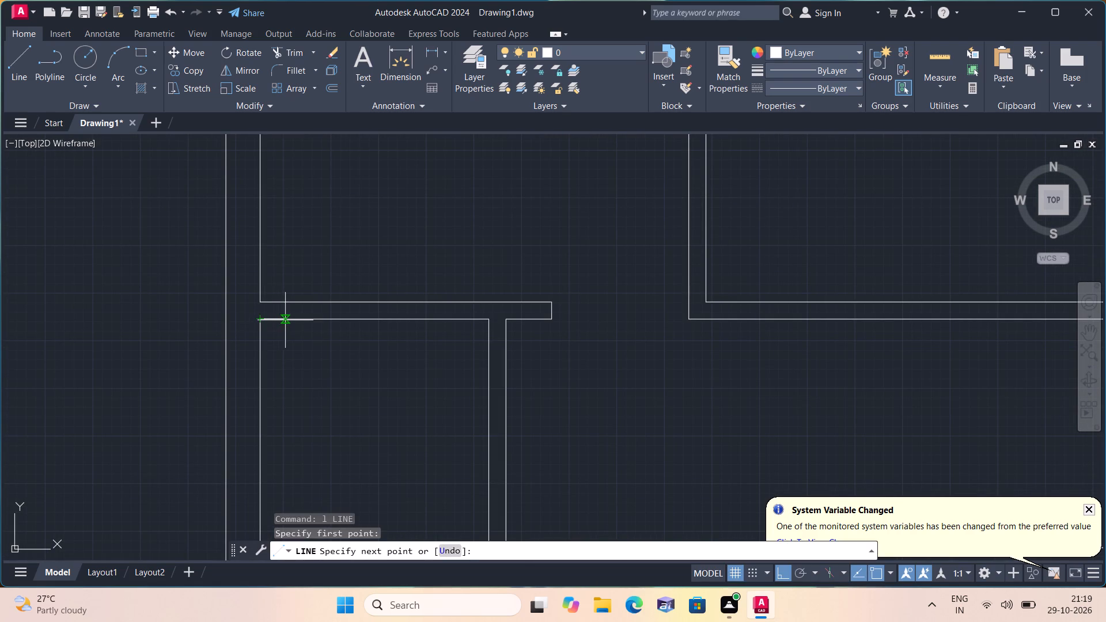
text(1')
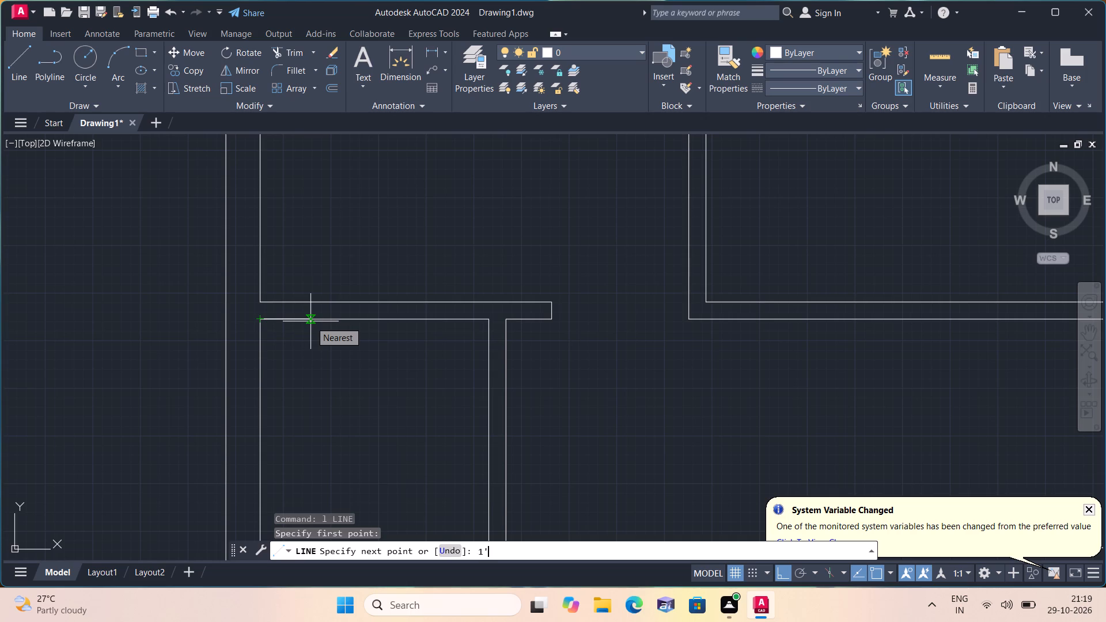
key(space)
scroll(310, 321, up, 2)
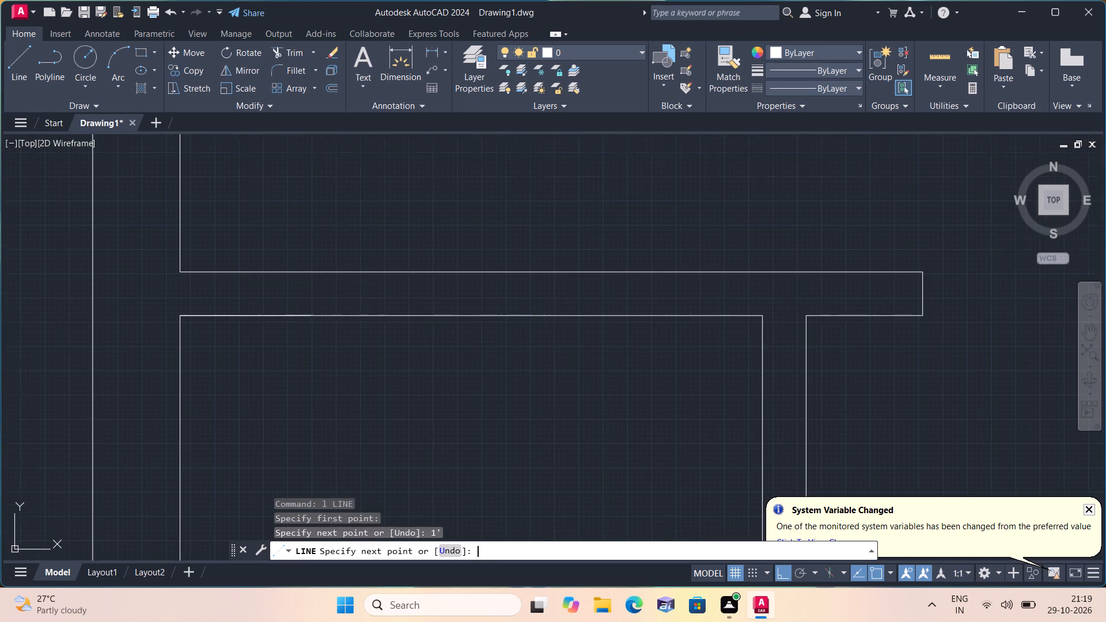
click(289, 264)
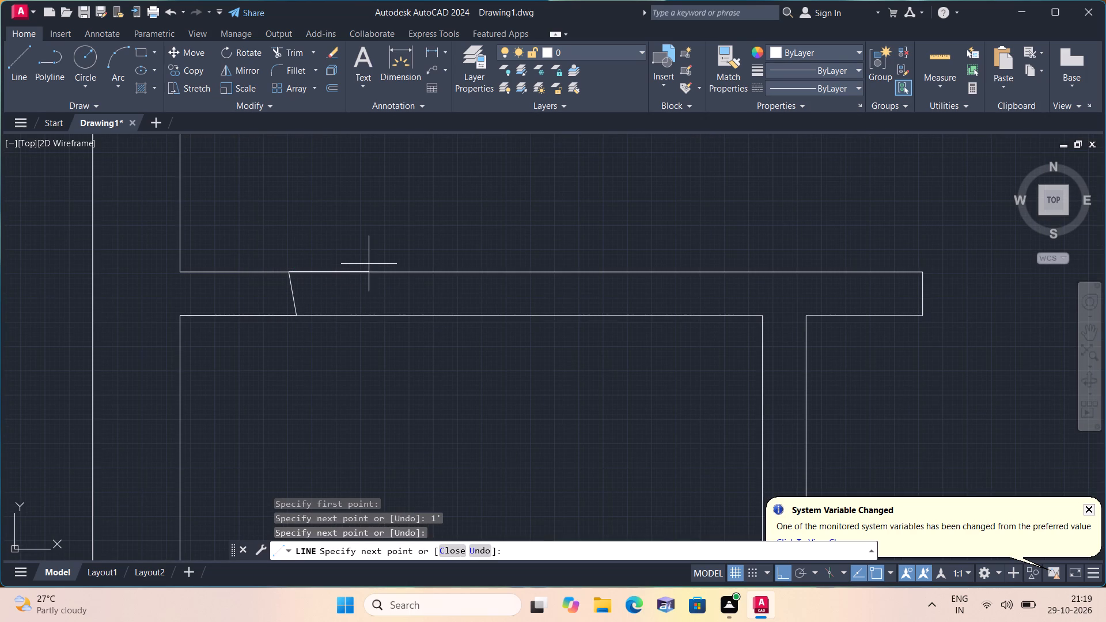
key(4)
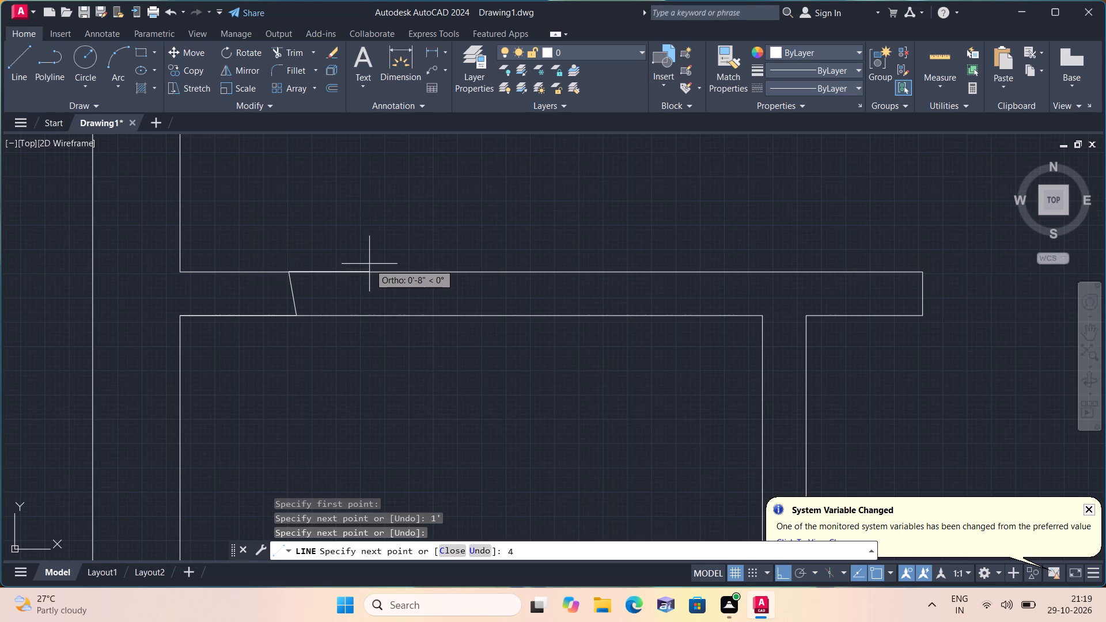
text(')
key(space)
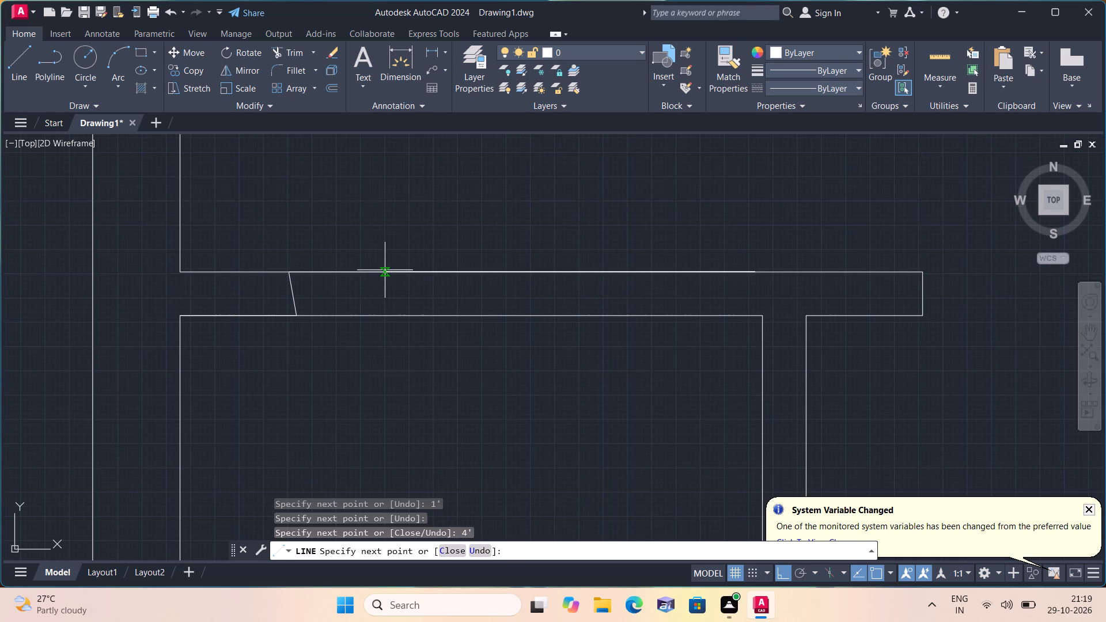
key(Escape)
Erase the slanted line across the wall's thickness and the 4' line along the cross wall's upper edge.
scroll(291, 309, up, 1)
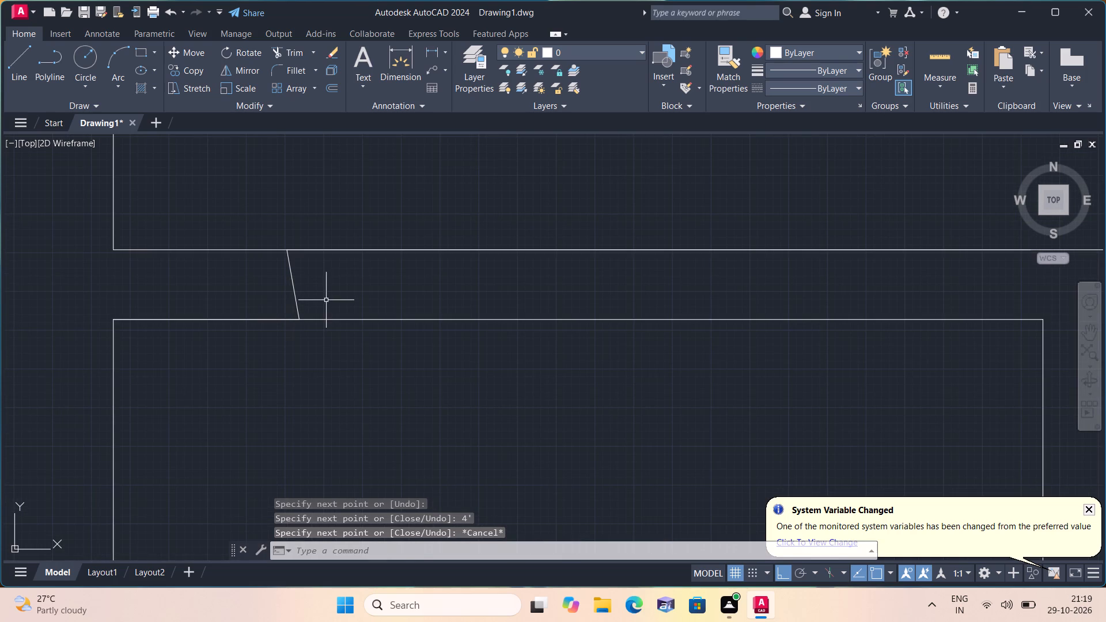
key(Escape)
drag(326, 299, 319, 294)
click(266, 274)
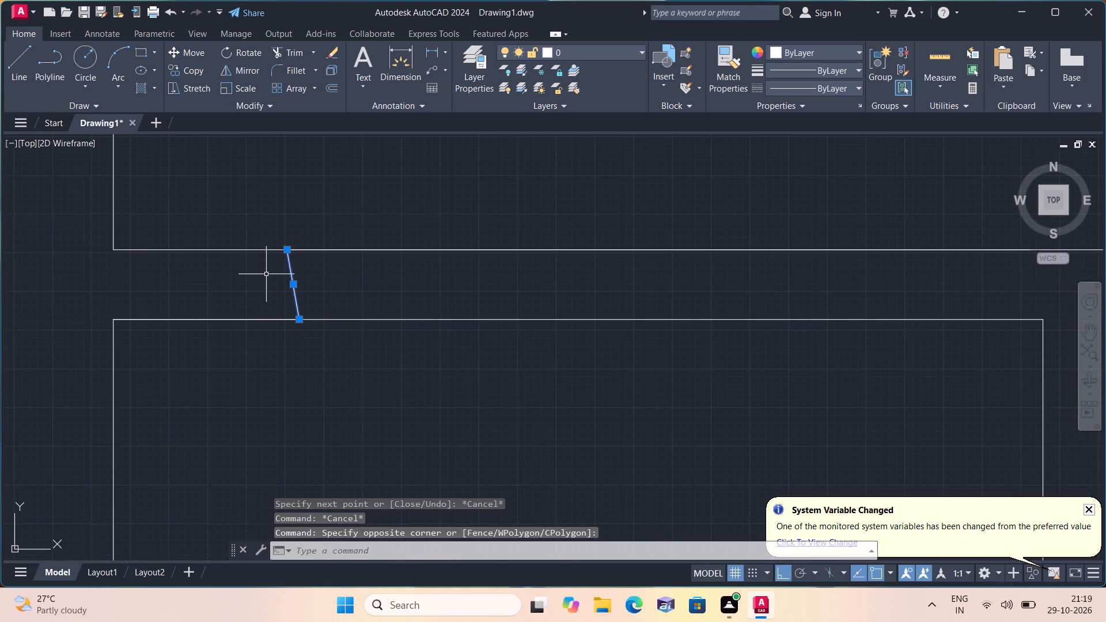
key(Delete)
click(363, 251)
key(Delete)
Draw a line 1' to the right from the lower-left room's upper-left inner corner, and straight up across the cross wall's thickness.
scroll(360, 256, down, 1)
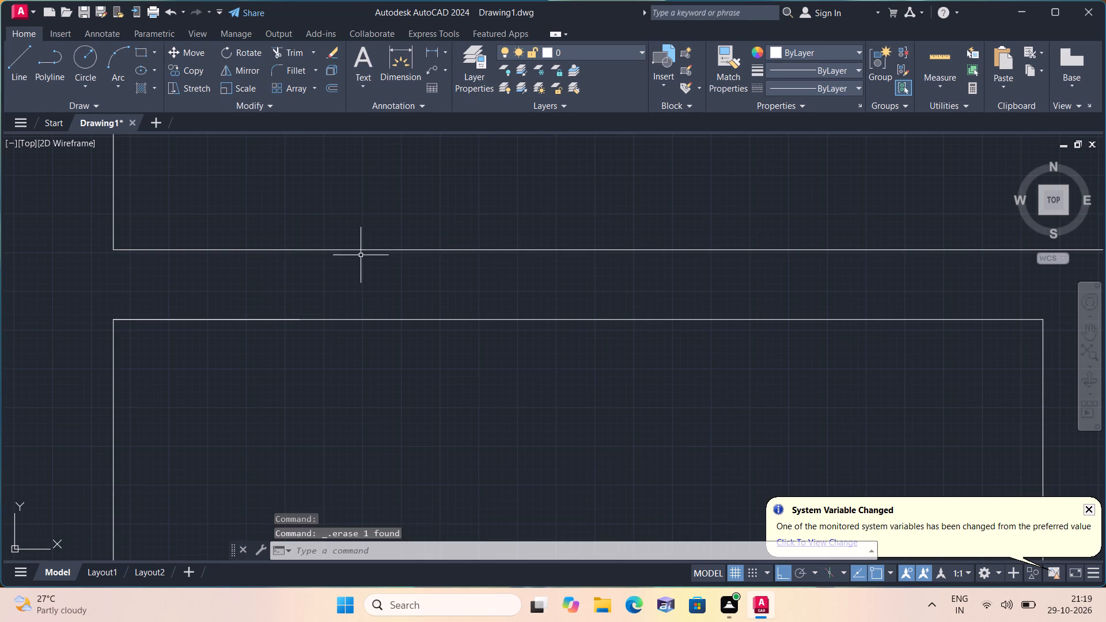
scroll(360, 261, down, 1)
key(l)
key(space)
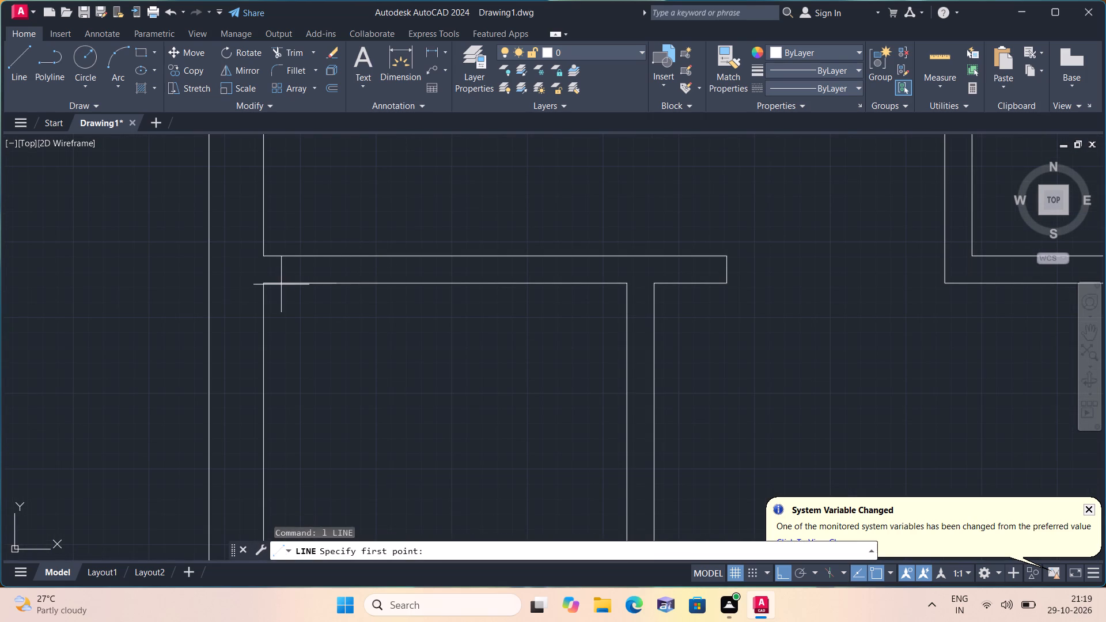
click(264, 284)
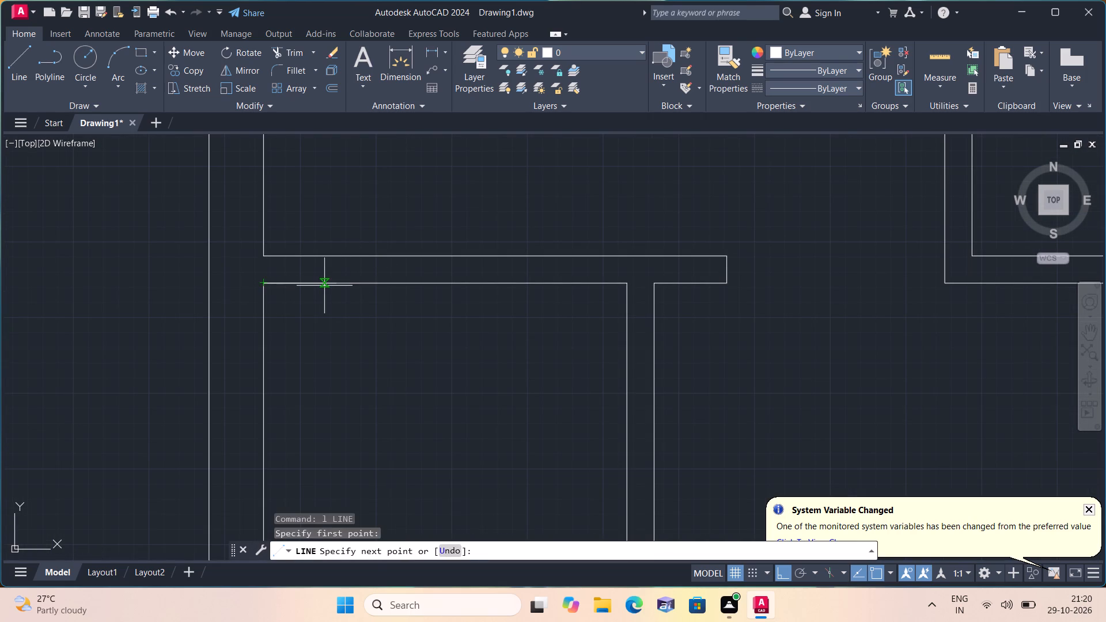
text(1')
key(space)
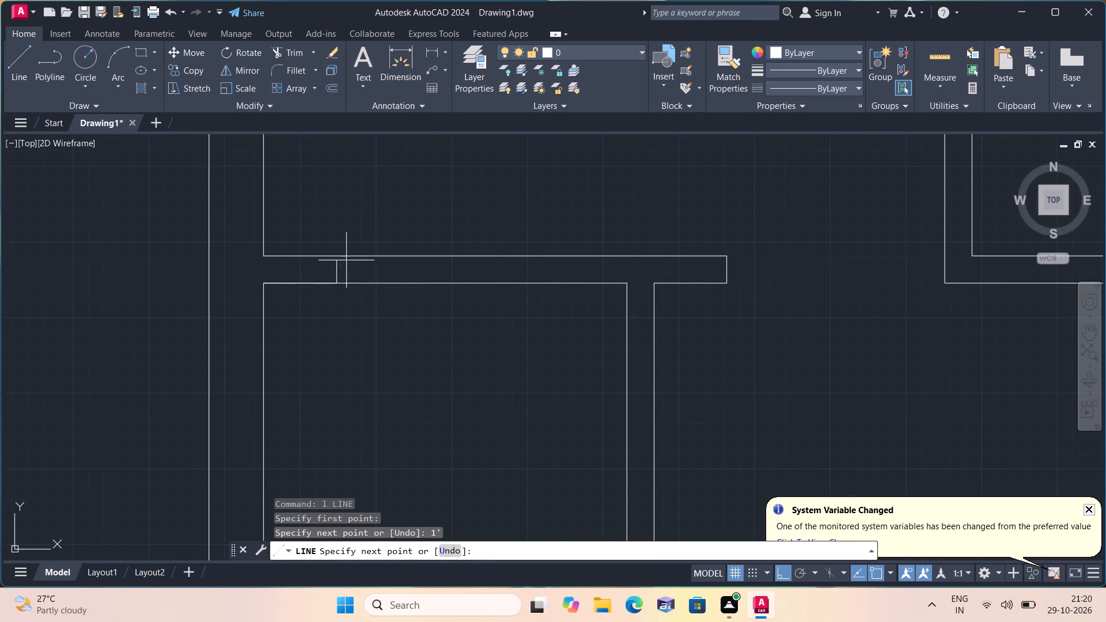
click(336, 259)
key(space)
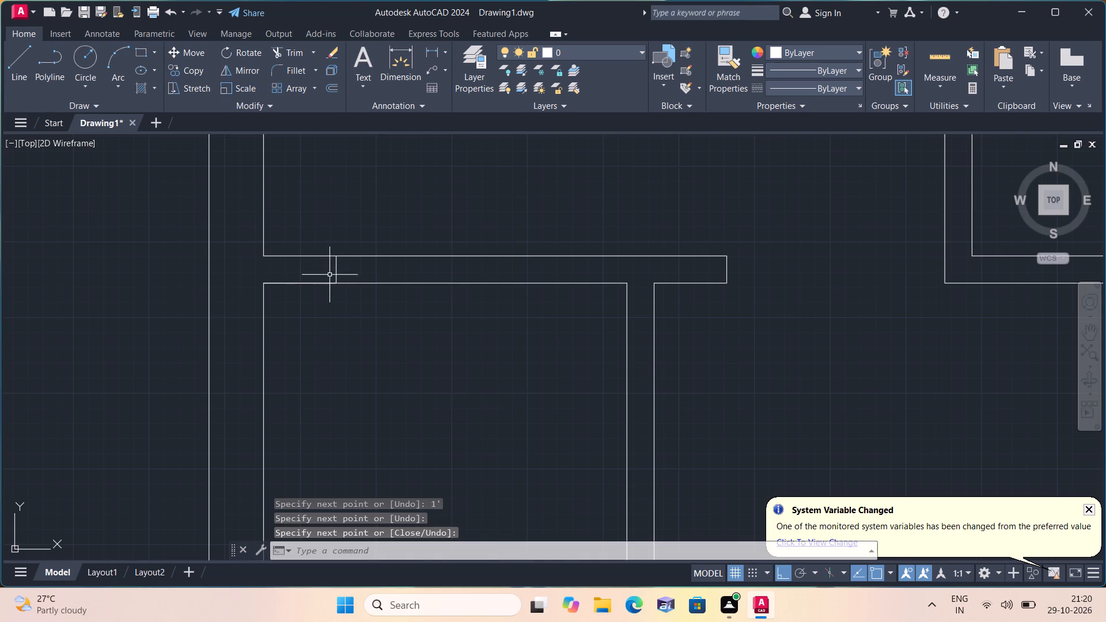
Erase the overlapping 1' guide lines along the cross wall's lower edge, keeping the short line across the wall.
click(322, 285)
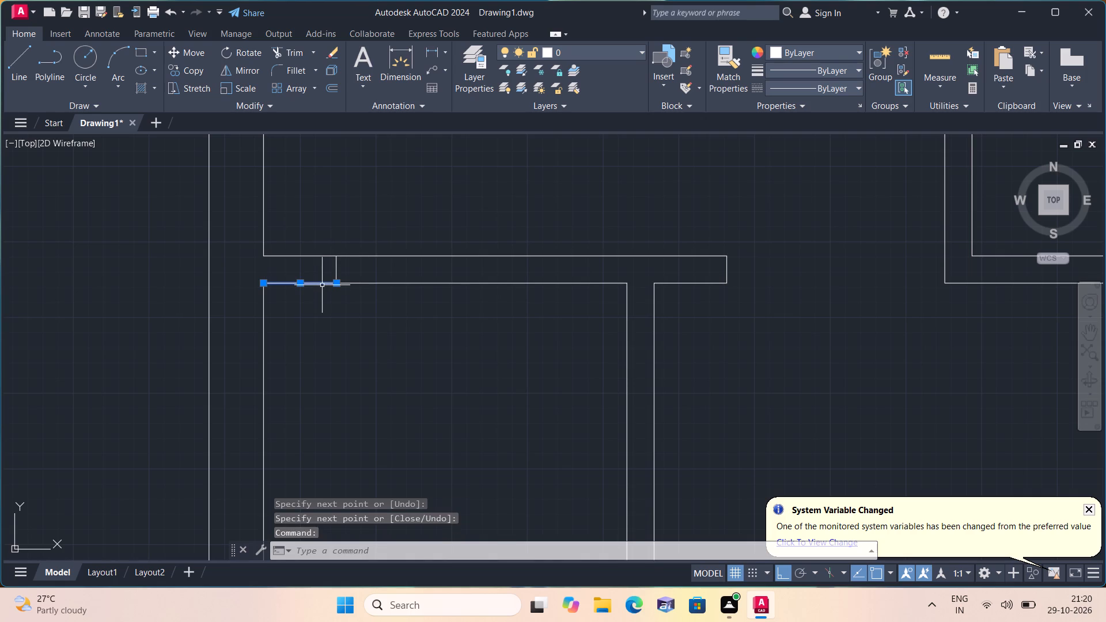
key(Delete)
click(322, 285)
key(Delete)
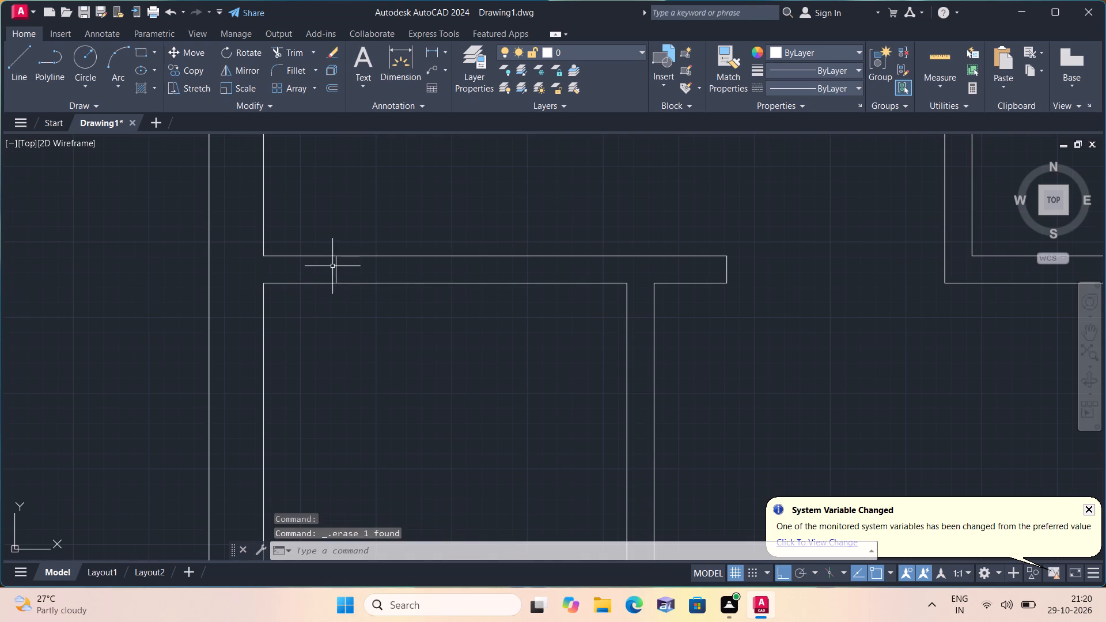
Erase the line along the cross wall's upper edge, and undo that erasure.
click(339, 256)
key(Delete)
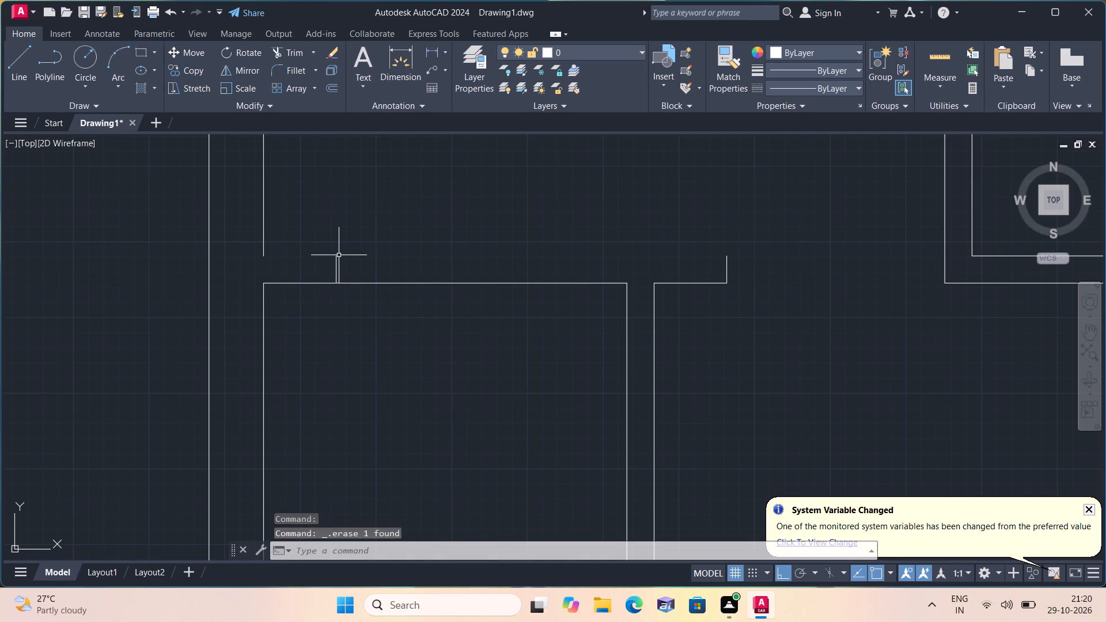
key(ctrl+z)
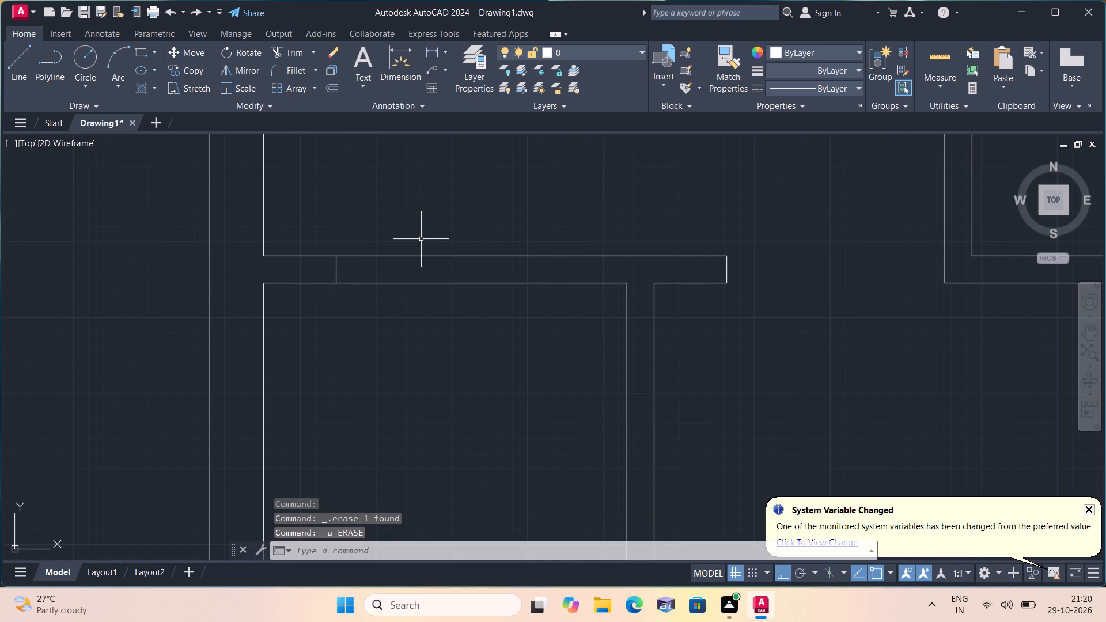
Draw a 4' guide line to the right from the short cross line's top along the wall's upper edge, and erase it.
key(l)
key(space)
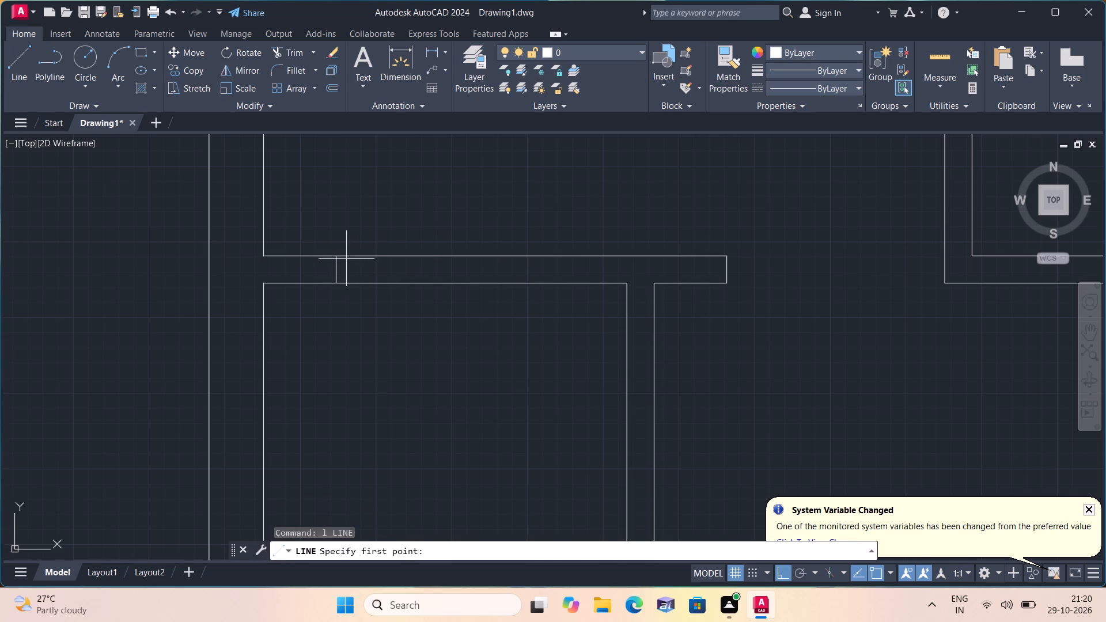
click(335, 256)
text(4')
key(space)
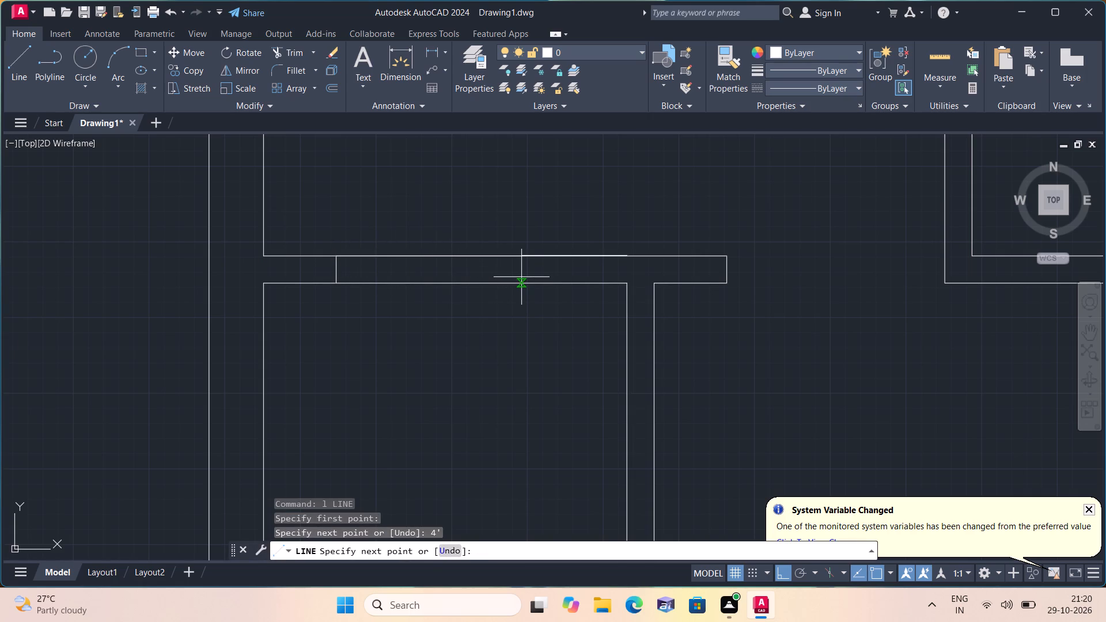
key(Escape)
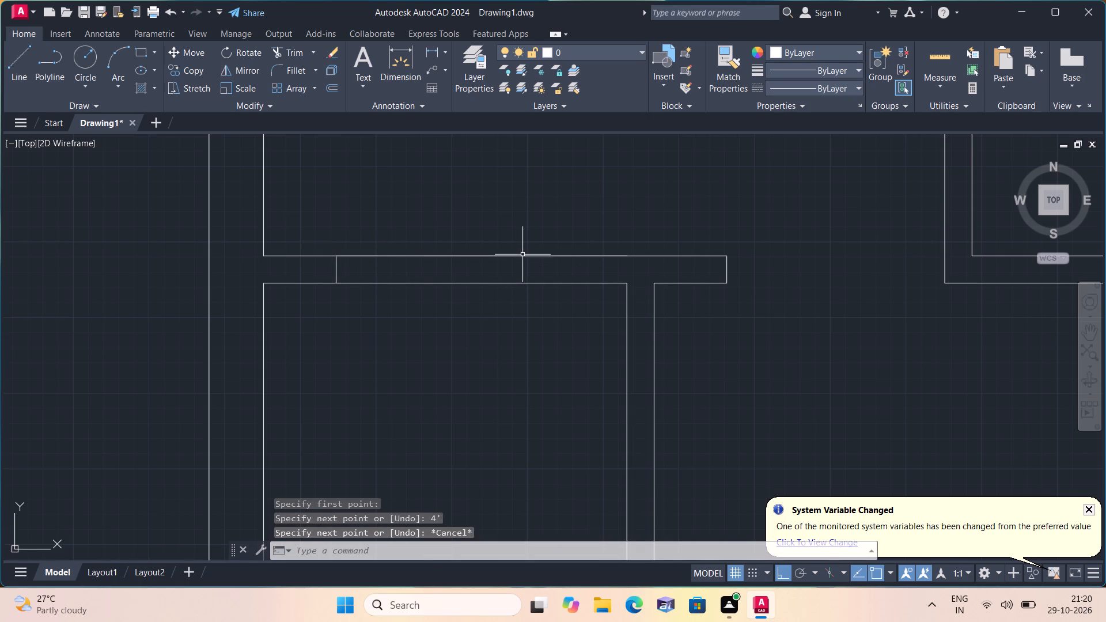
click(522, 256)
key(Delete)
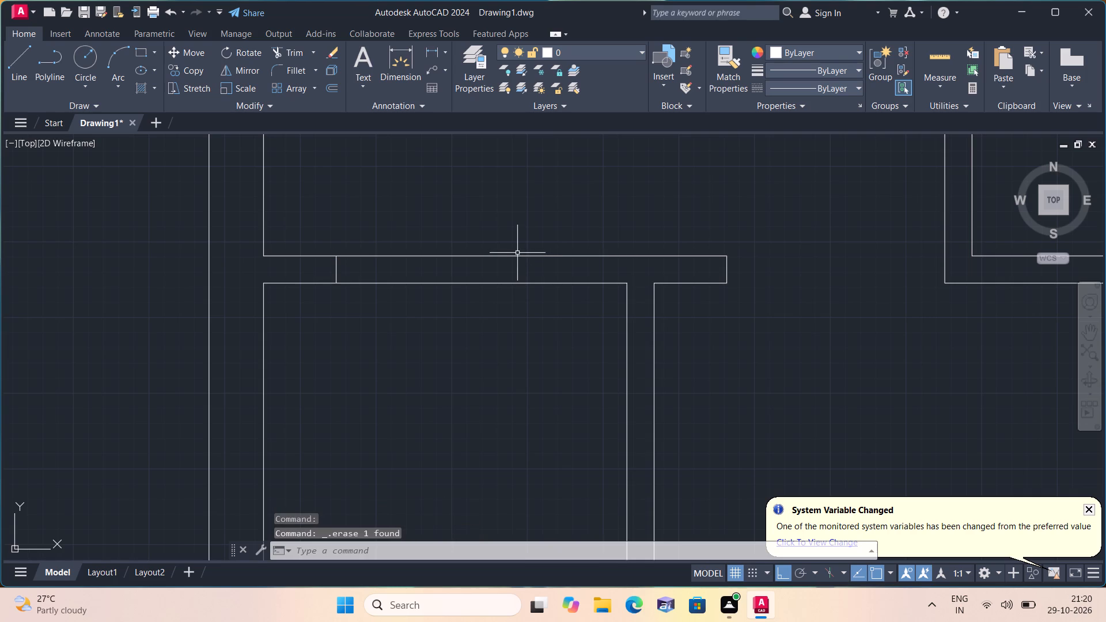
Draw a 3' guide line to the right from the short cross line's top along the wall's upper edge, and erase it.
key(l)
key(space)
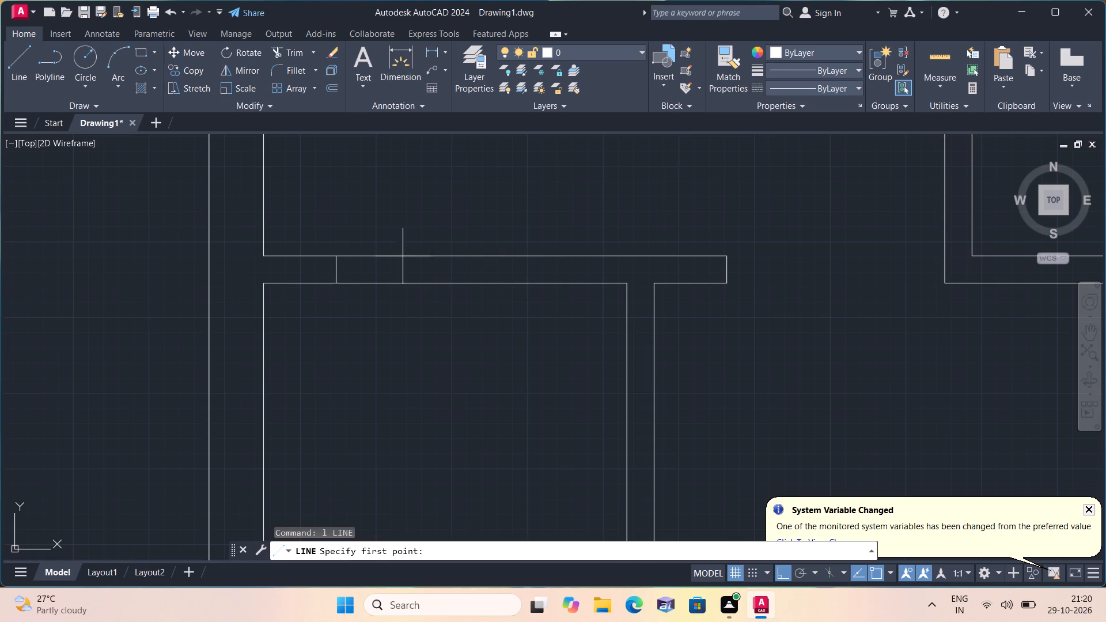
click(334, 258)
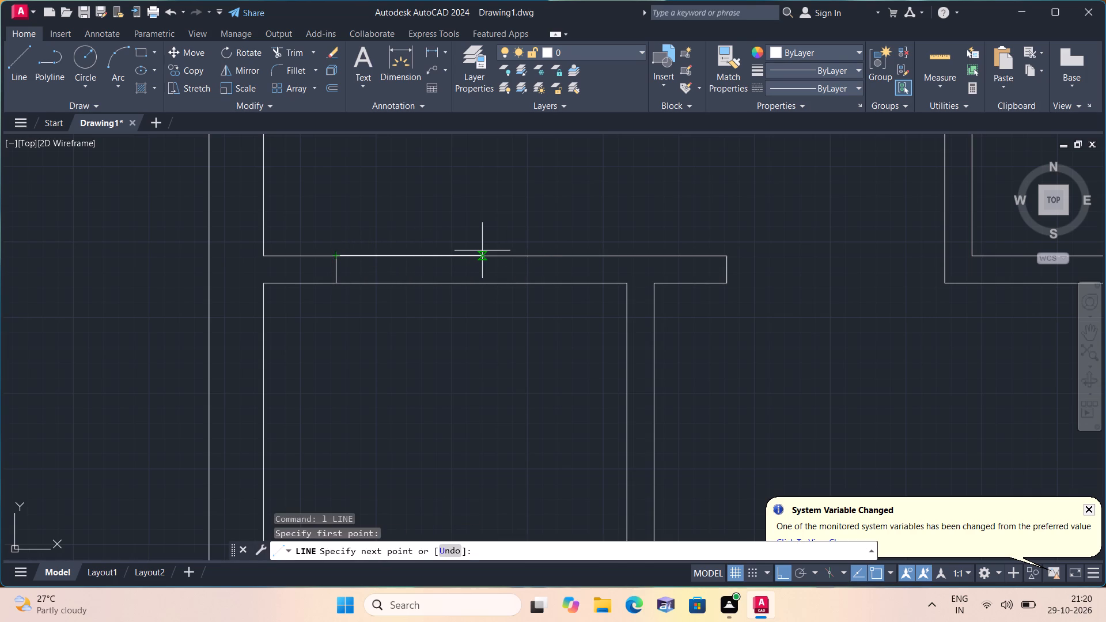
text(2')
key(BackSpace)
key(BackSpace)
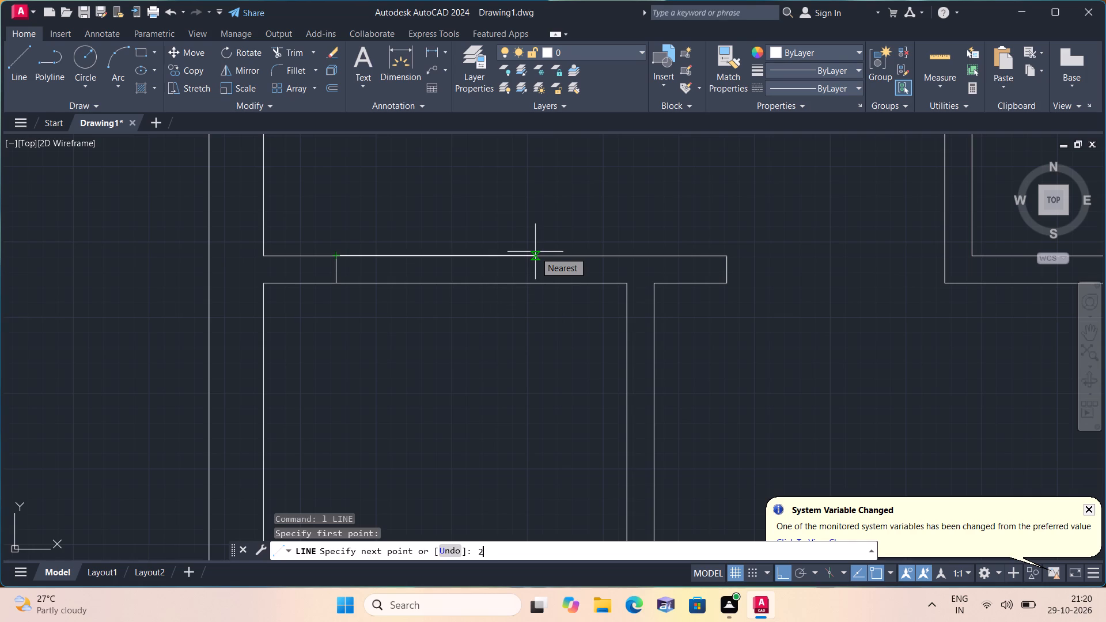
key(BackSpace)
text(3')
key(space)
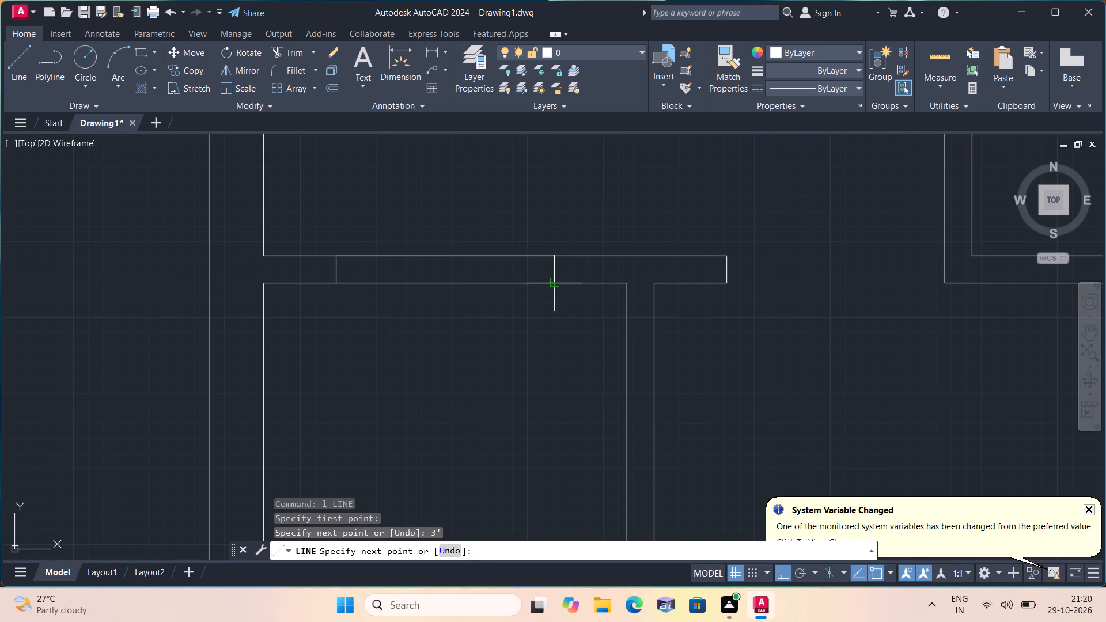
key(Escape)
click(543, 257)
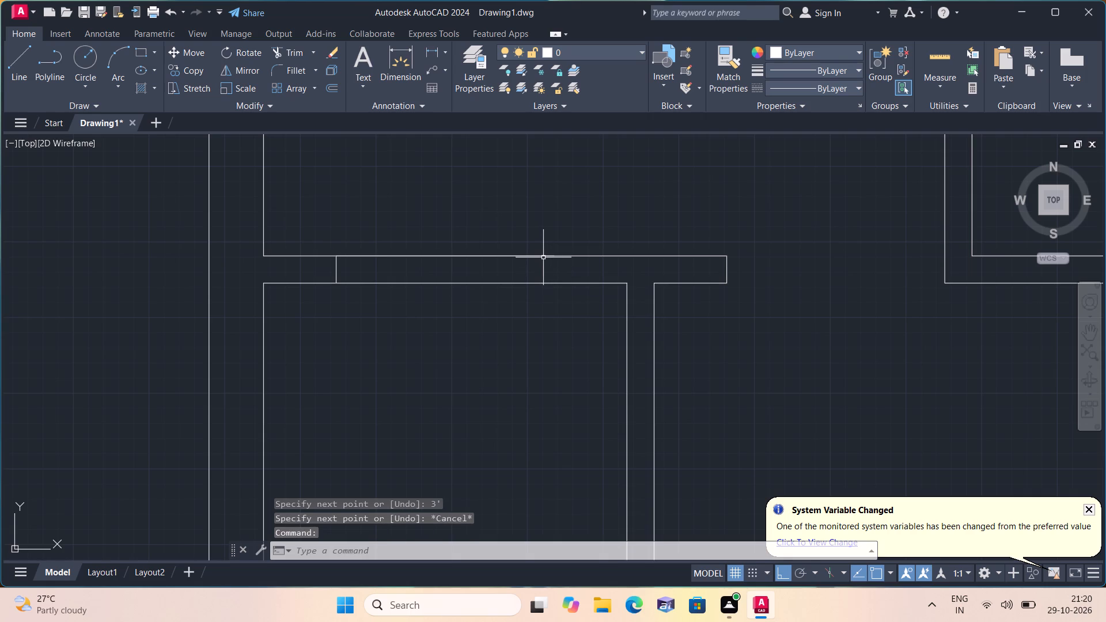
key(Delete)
Draw a line 2' to the right from the short cross line's top, and straight down across the cross wall's thickness.
key(l)
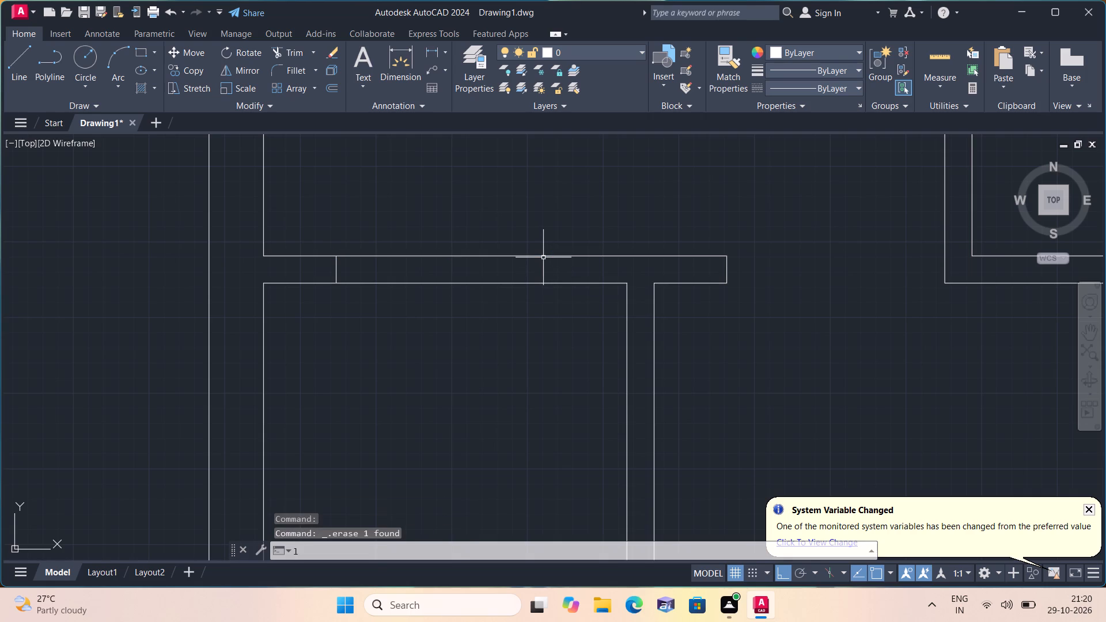
key(space)
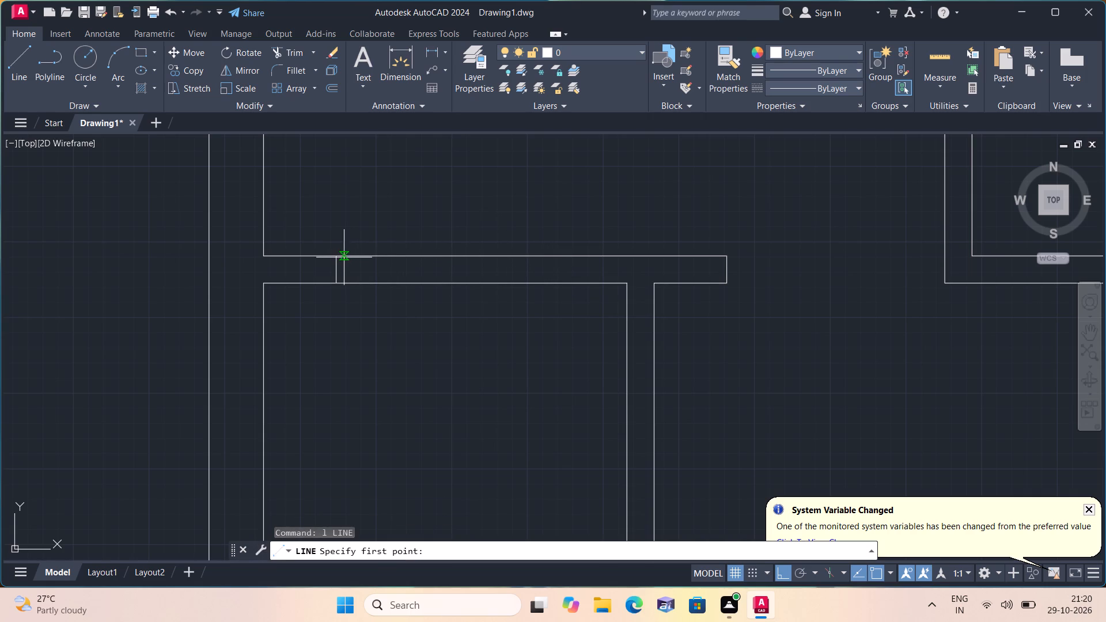
click(338, 258)
text(2')
key(space)
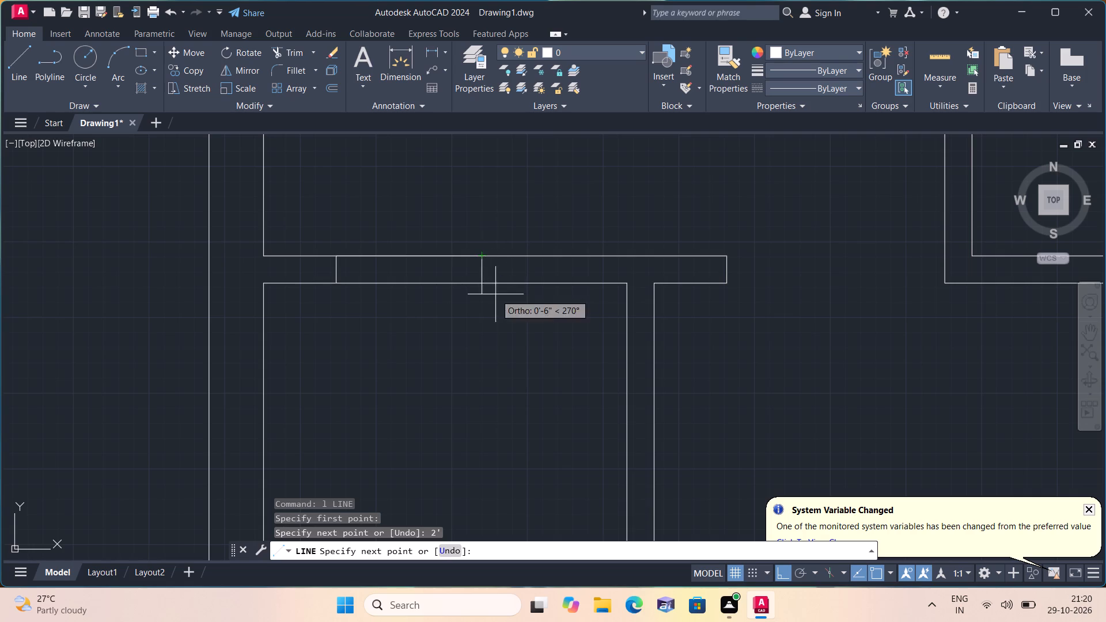
click(482, 284)
key(space)
Trim both cross-wall lines between the two short cross lines to open a 2' gap above the lower-left room.
text(trim)
key(space)
drag(449, 228, 441, 329)
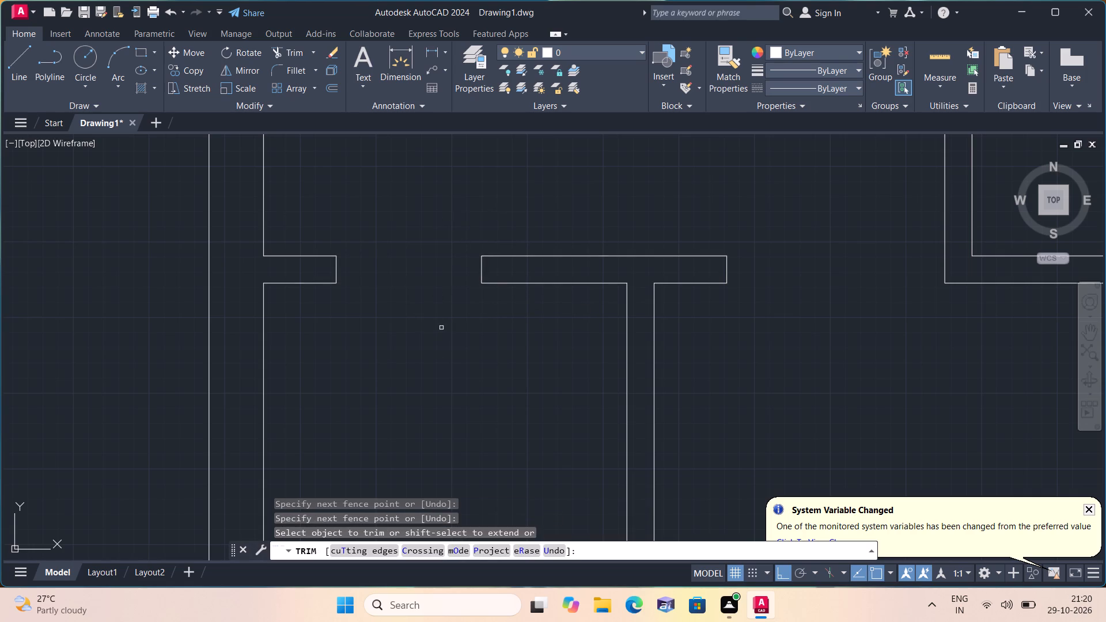
scroll(433, 314, down, 1)
key(Escape)
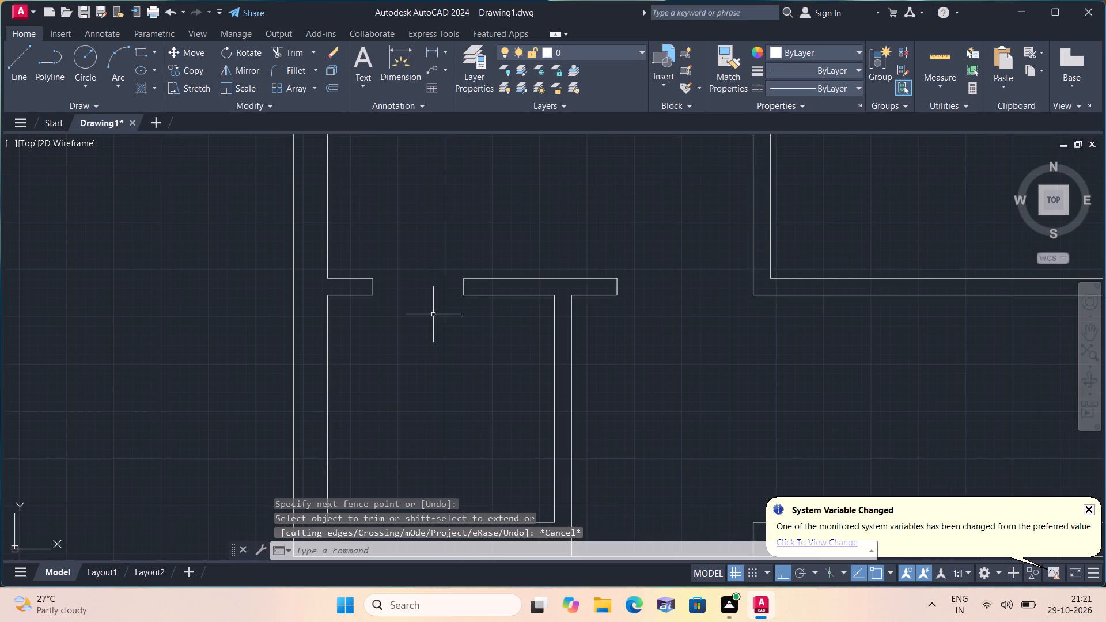
Draw a vertical line in the lower-left room from midway along the cross wall's underside to the bottom wall's inner face.
key(l)
key(space)
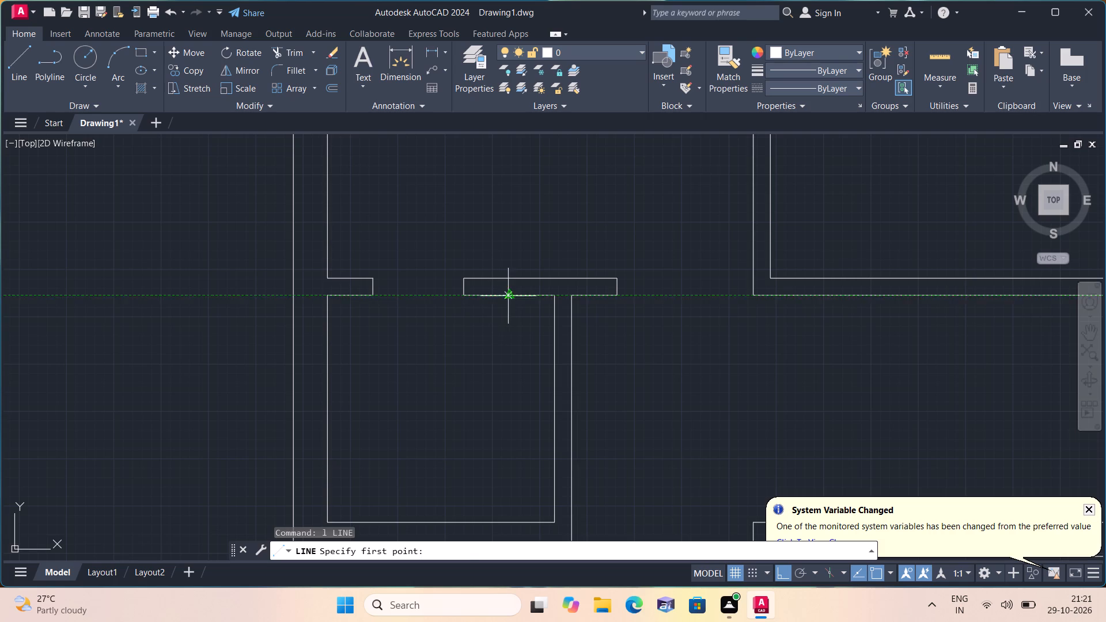
click(510, 296)
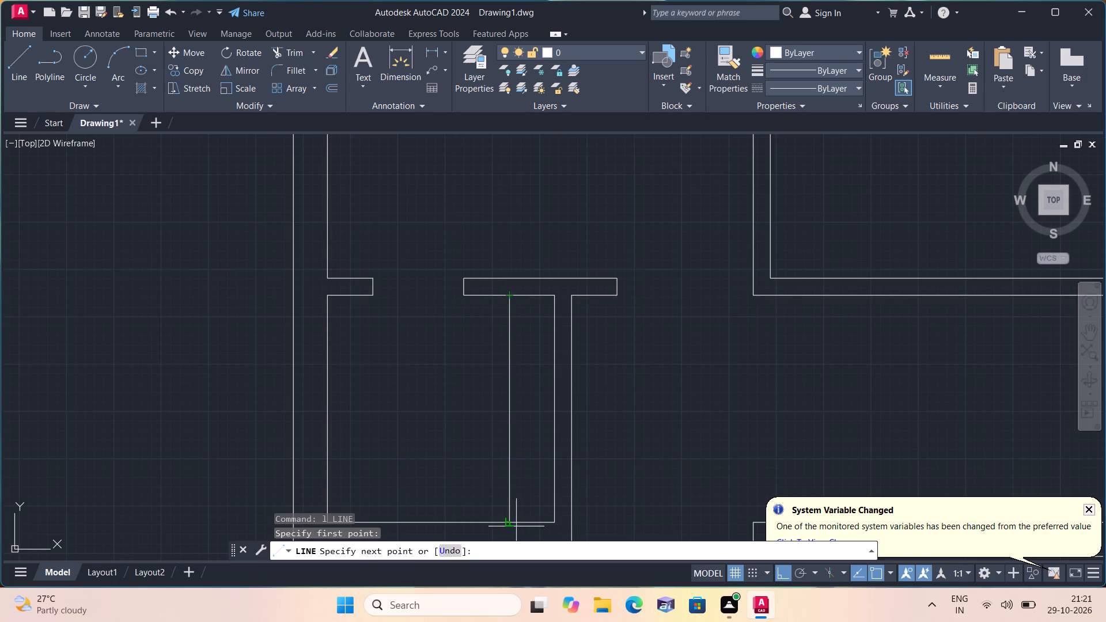
click(512, 522)
key(space)
Draw a vertical line across the lower-right room's open side, from the partition corner above to the bottom wall's inner corner.
scroll(507, 386, down, 2)
middle_drag(505, 382, 313, 304)
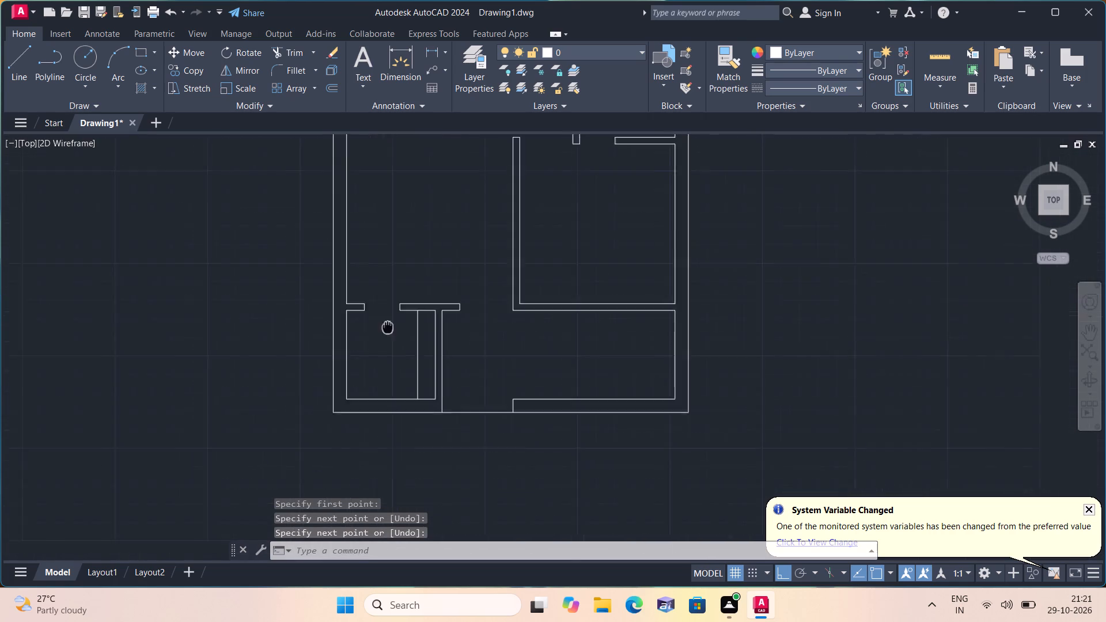
middle_drag(313, 304, 303, 301)
scroll(425, 317, up, 1)
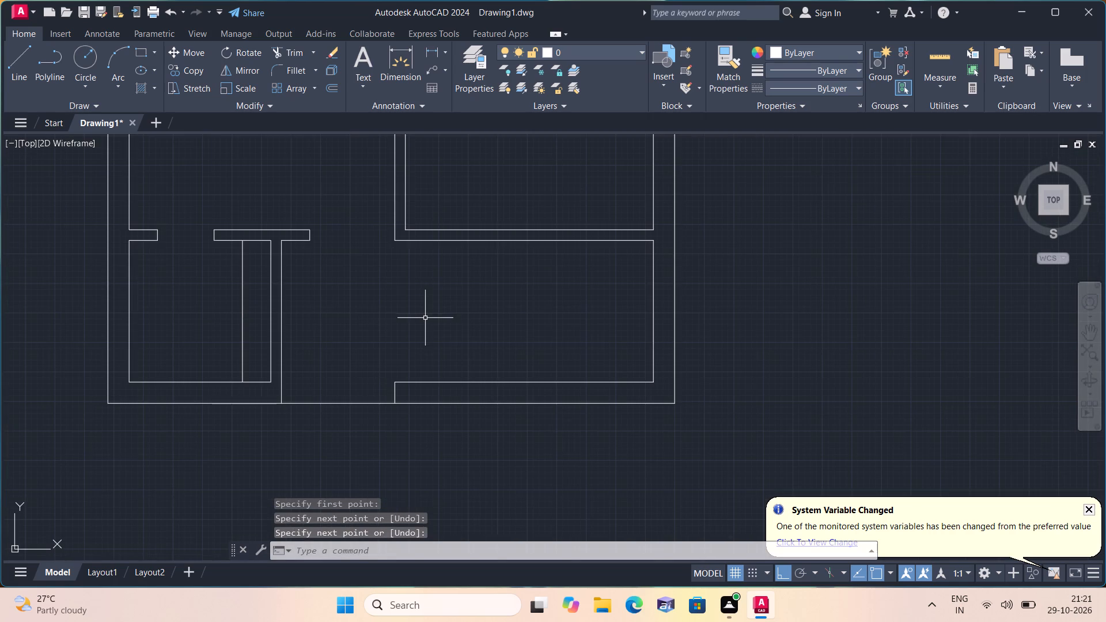
key(space)
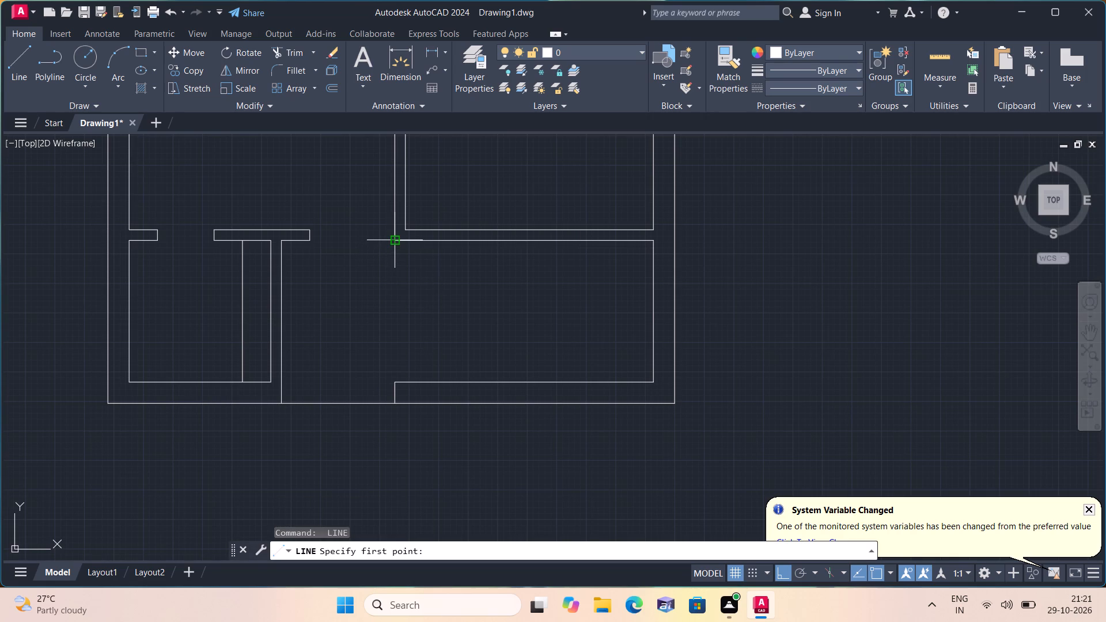
click(393, 240)
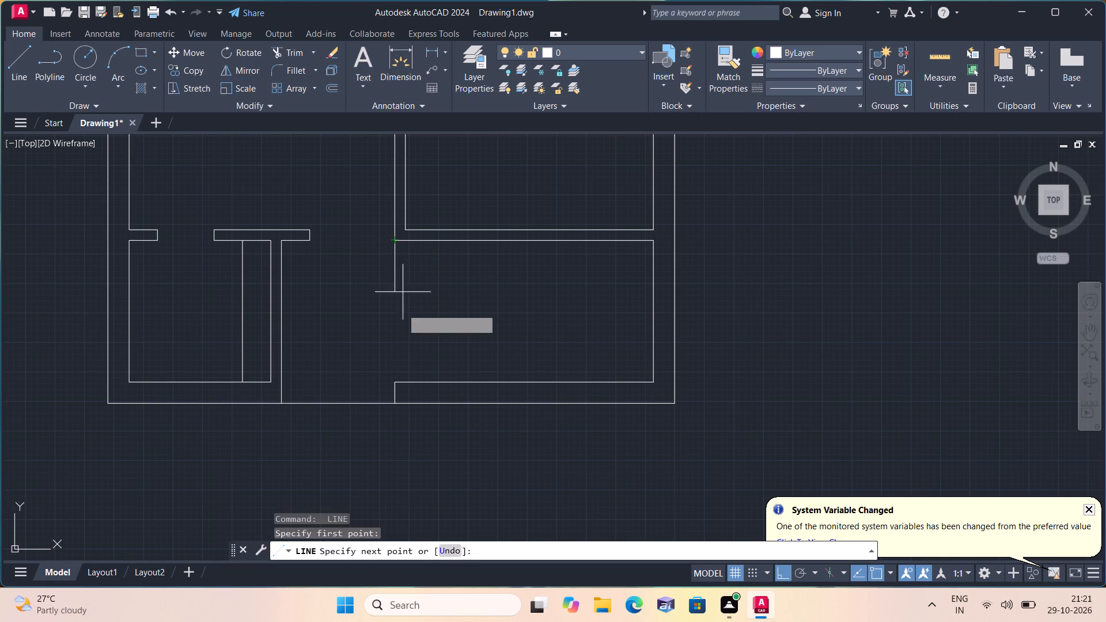
click(397, 380)
key(space)
Draw a 7' horizontal line into the lower-right room from the middle of its new side line.
middle_drag(468, 305, 486, 324)
key(space)
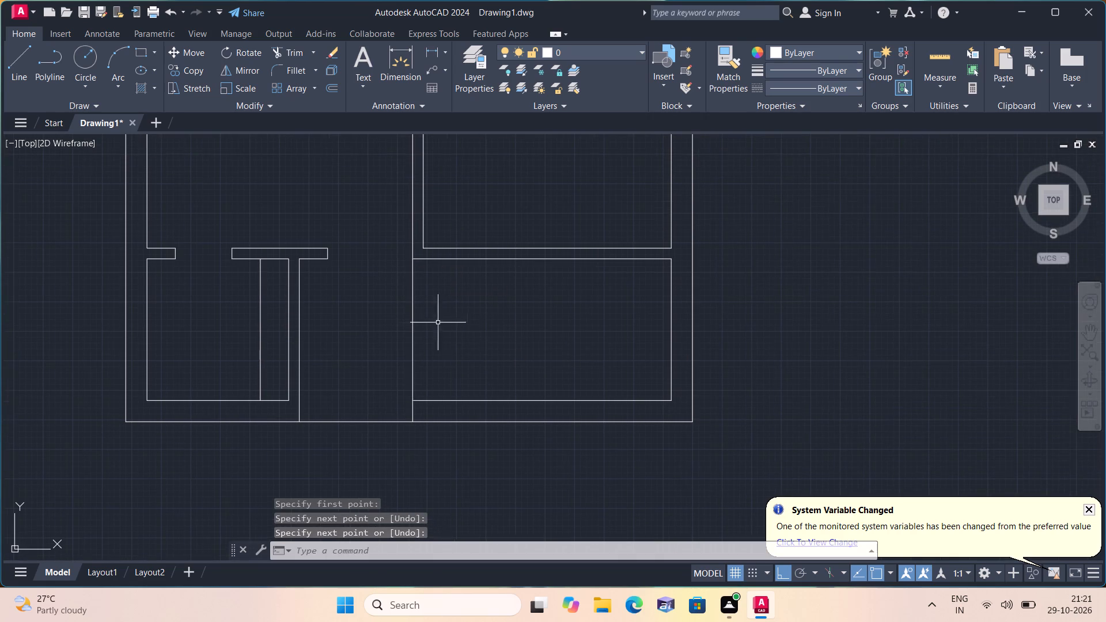
click(410, 329)
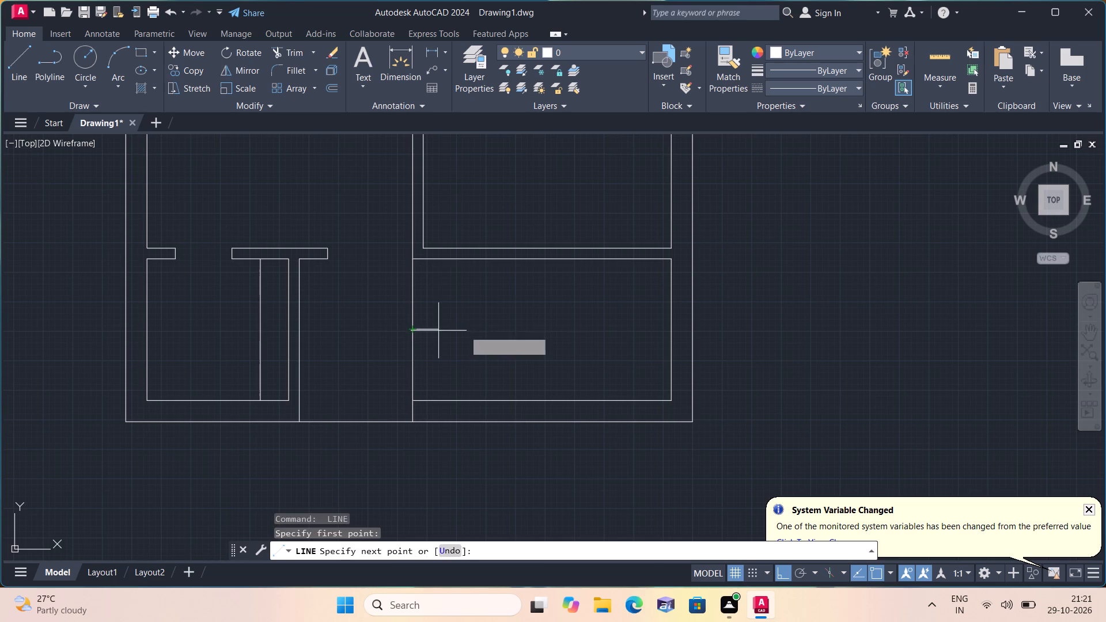
click(611, 329)
key(space)
Offset the 7' horizontal line 1" upward and 1" downward.
text(offset)
key(space)
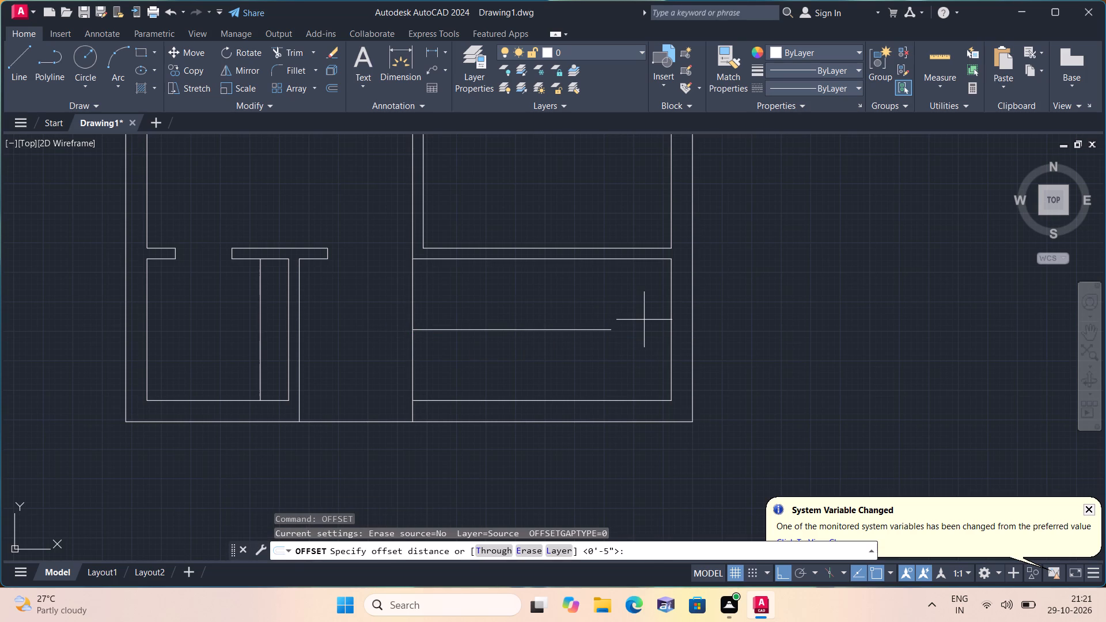
text(1")
key(space)
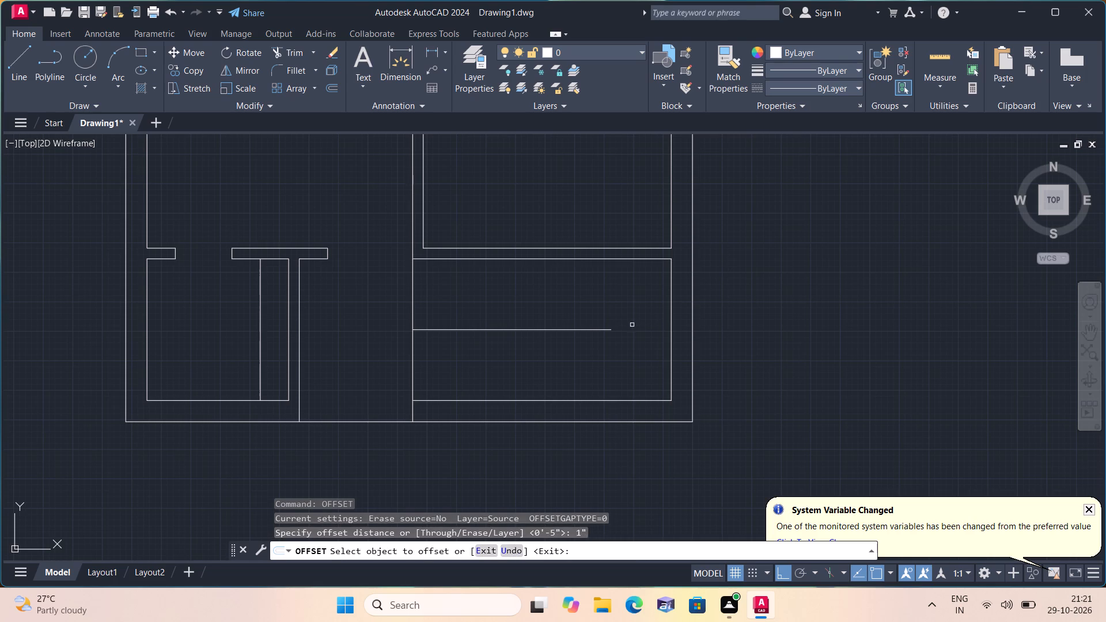
click(601, 331)
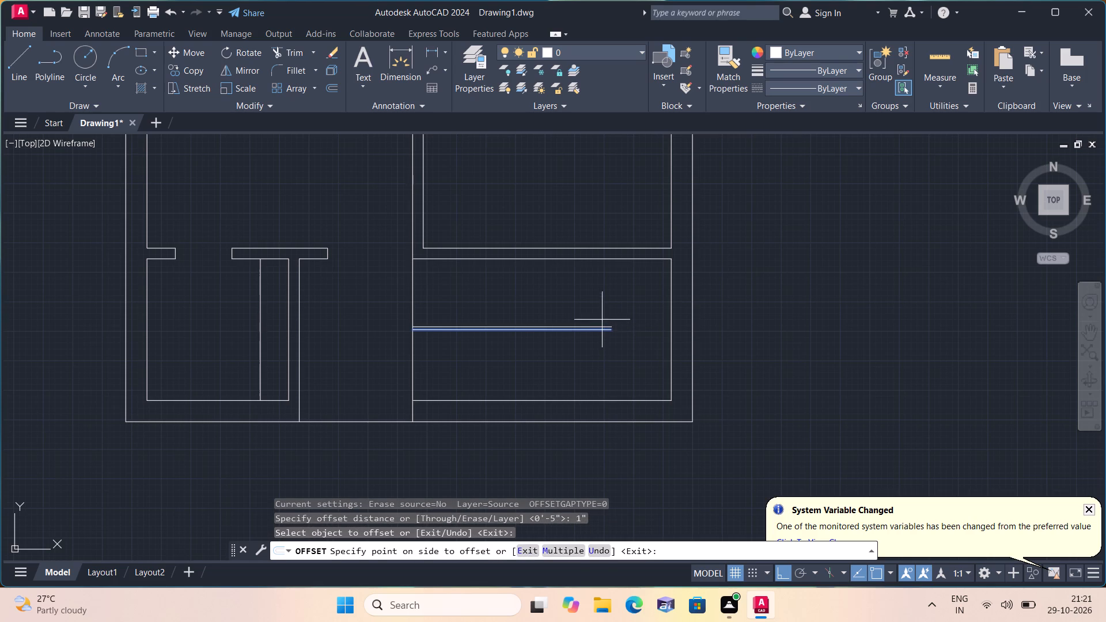
click(604, 309)
scroll(601, 332, up, 2)
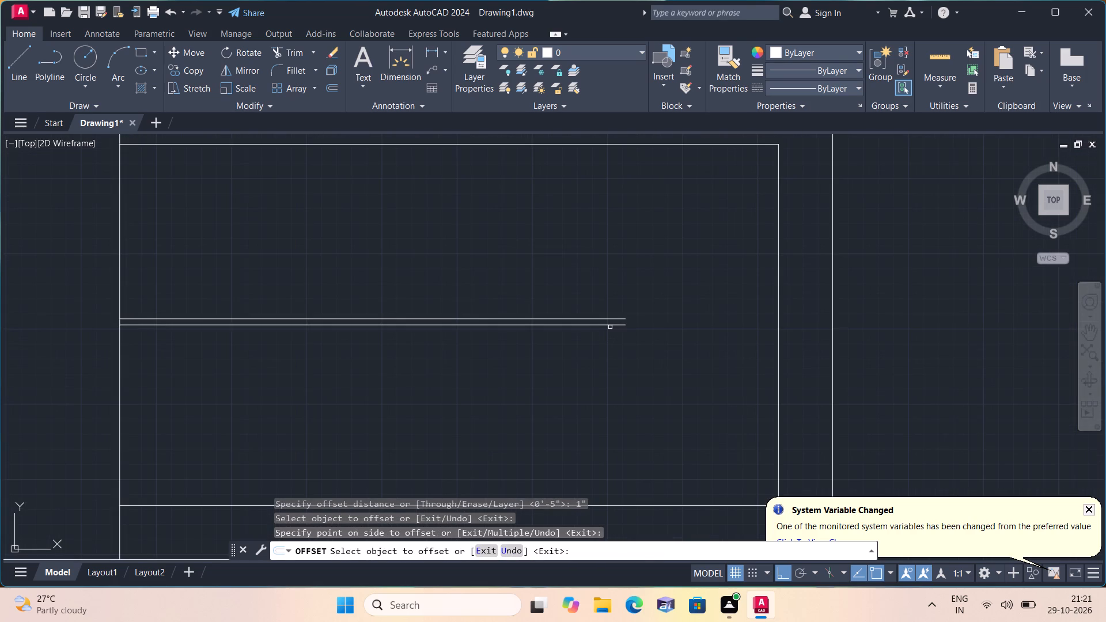
click(610, 327)
click(609, 342)
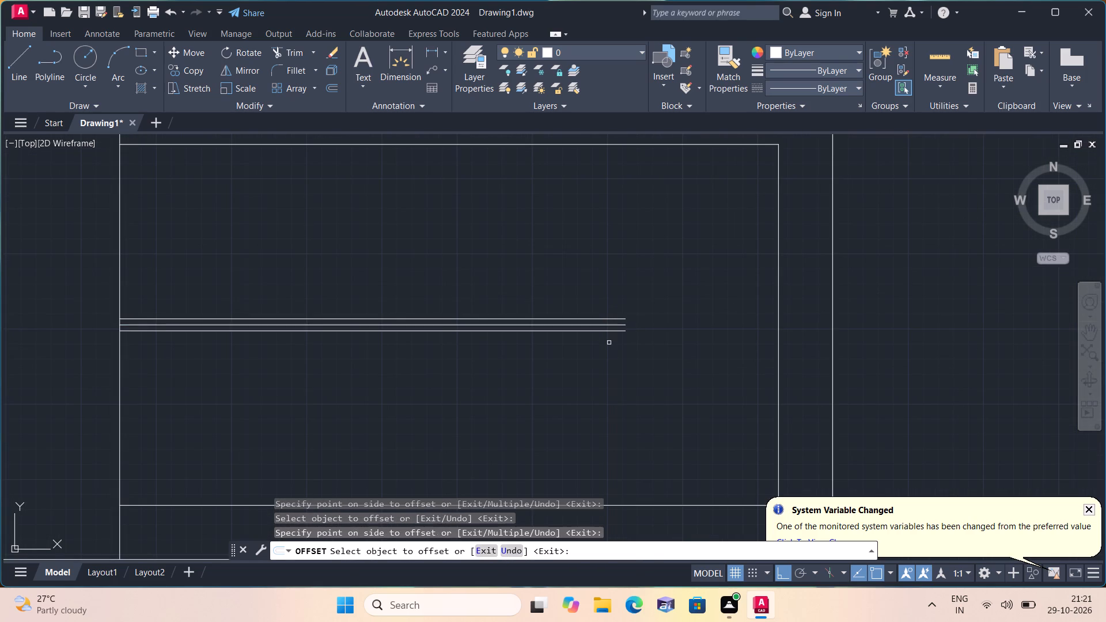
key(space)
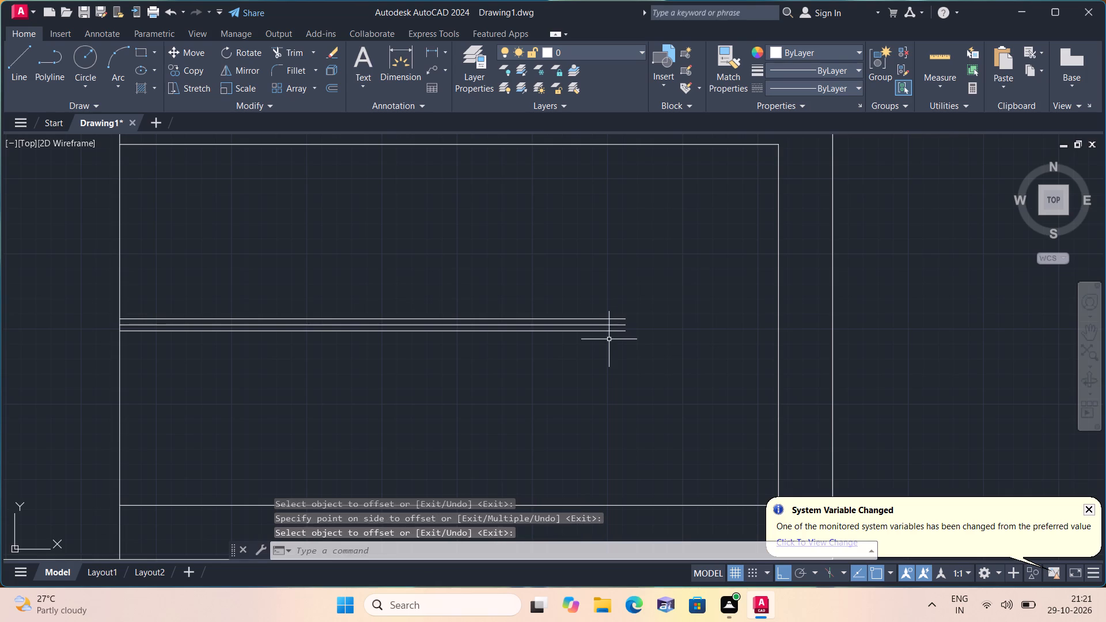
Erase the original middle line between the two 1" offset lines.
scroll(605, 321, up, 1)
click(607, 326)
scroll(646, 315, down, 2)
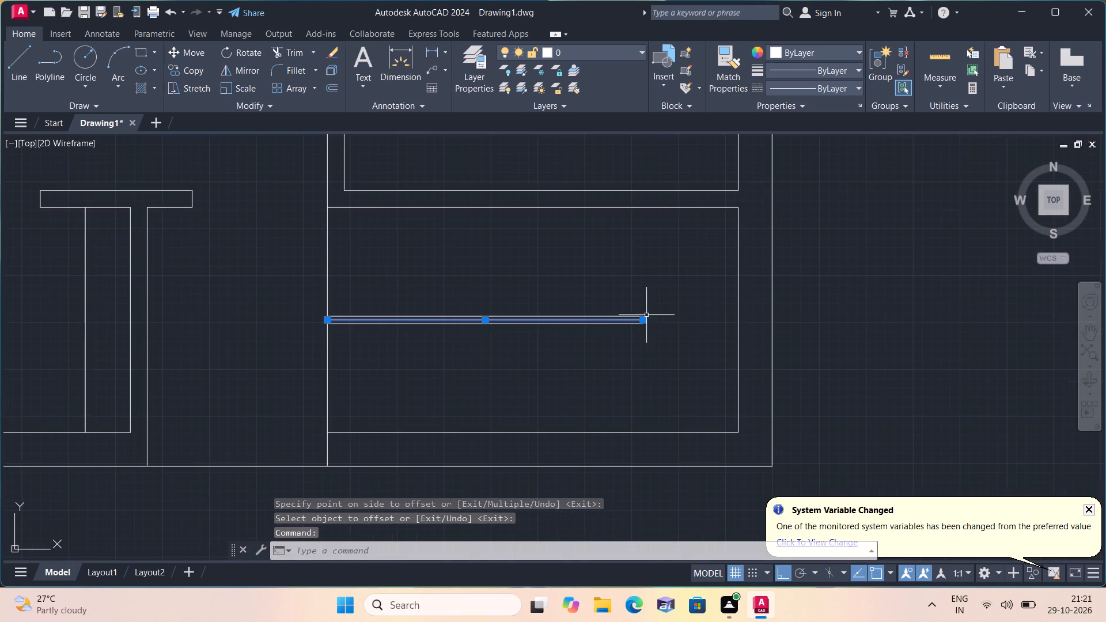
key(Delete)
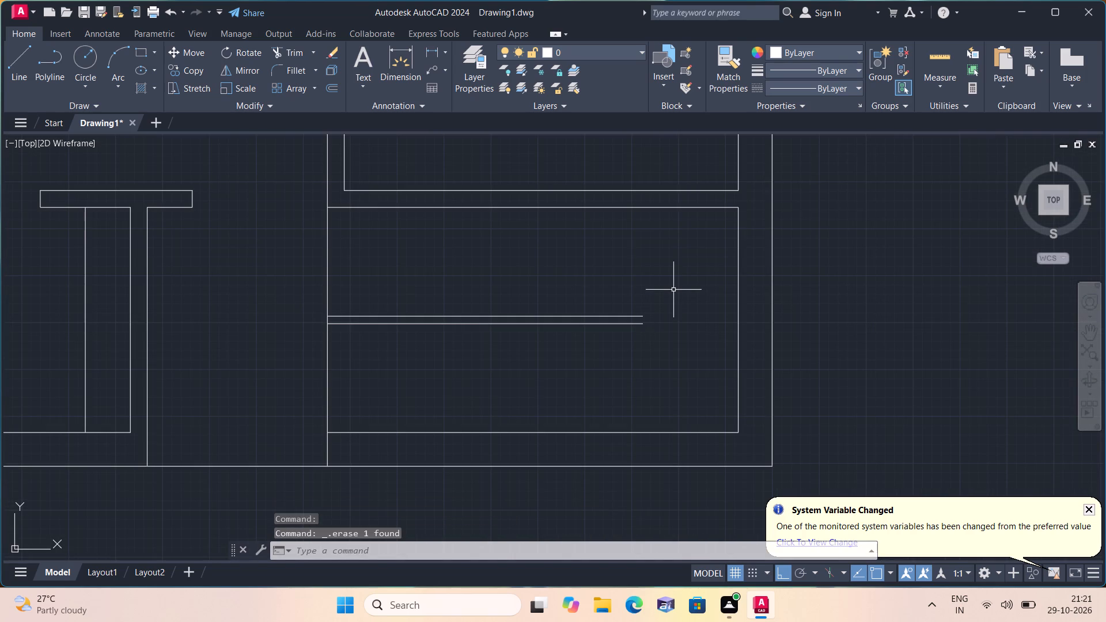
Trim away the part of the room's side line below the double horizontal line.
text(tri)
text(m)
key(space)
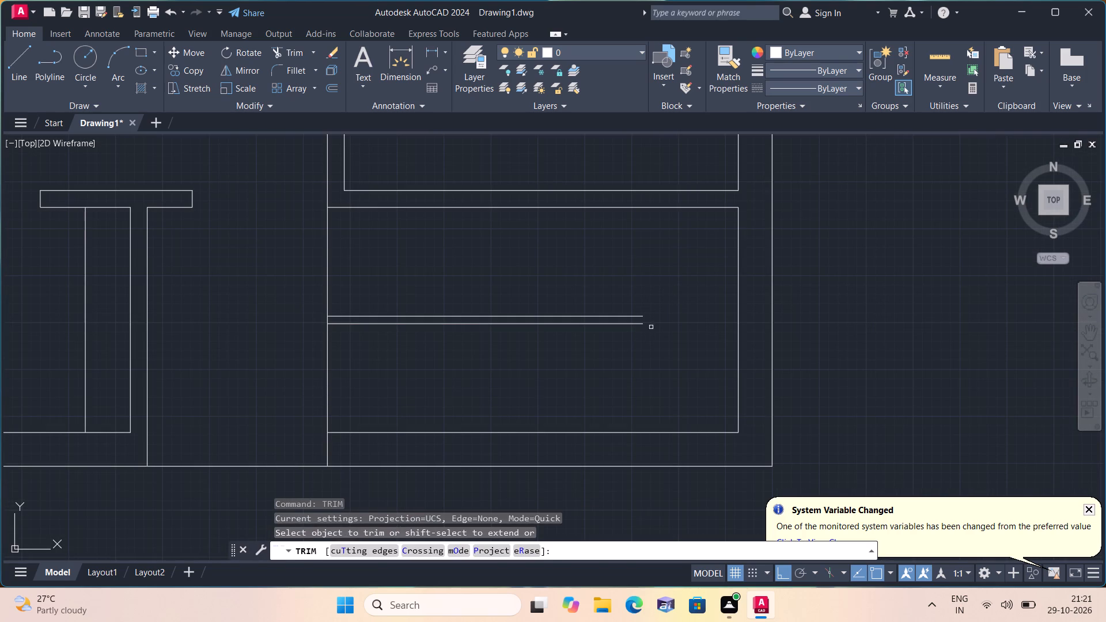
drag(518, 371, 315, 369)
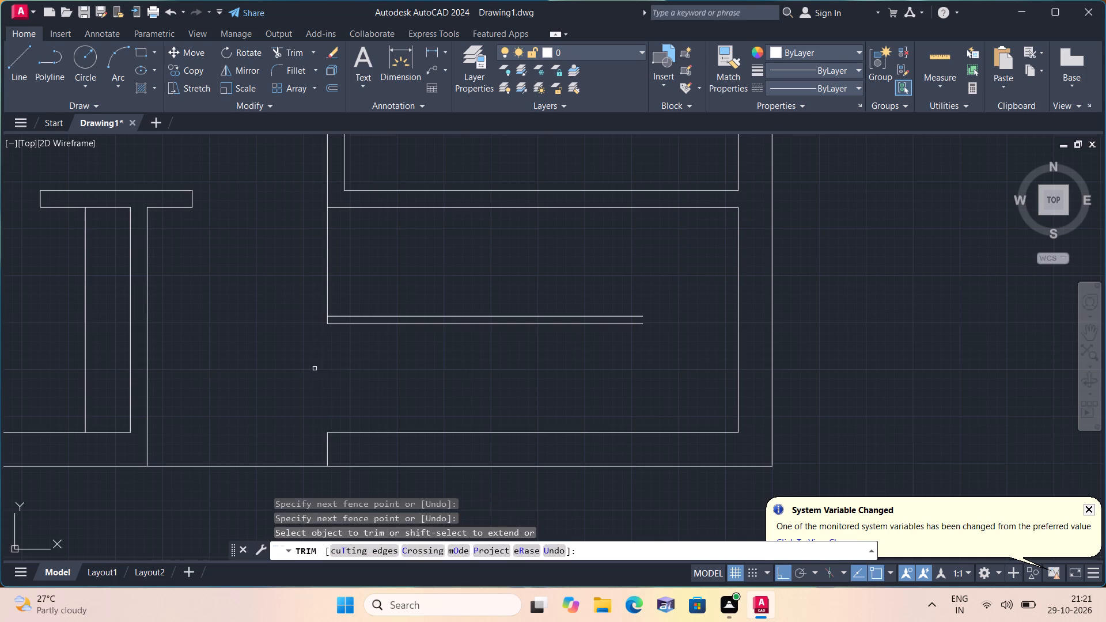
key(space)
Offset the remaining side line successively at 10" spacing into the lower-right room to create eight stair lines above the double line.
text(offset)
key(space)
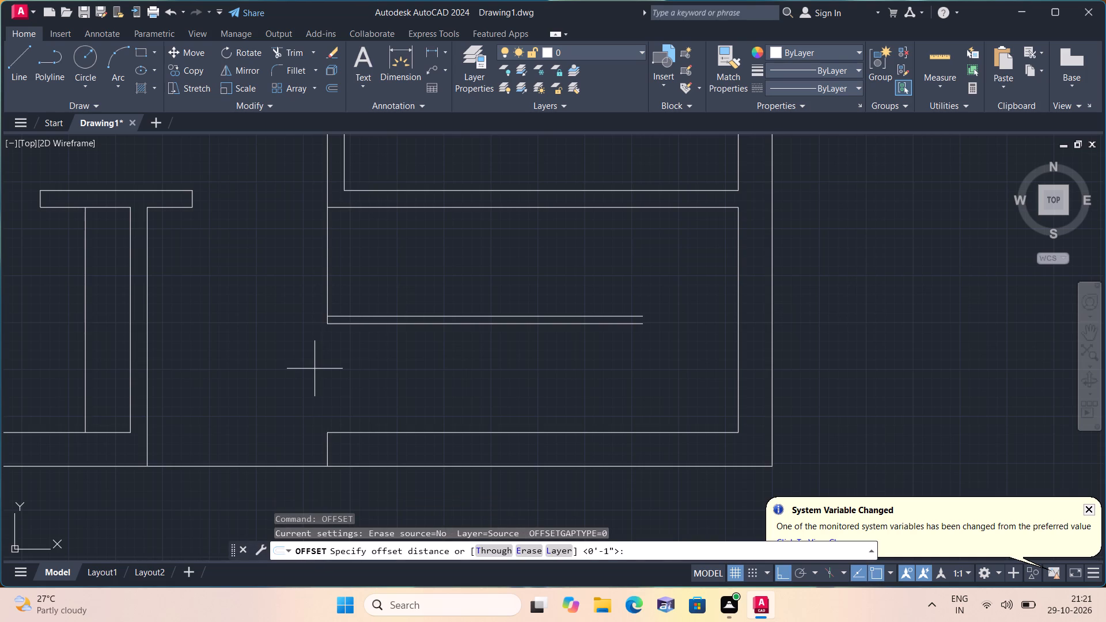
text(10")
key(space)
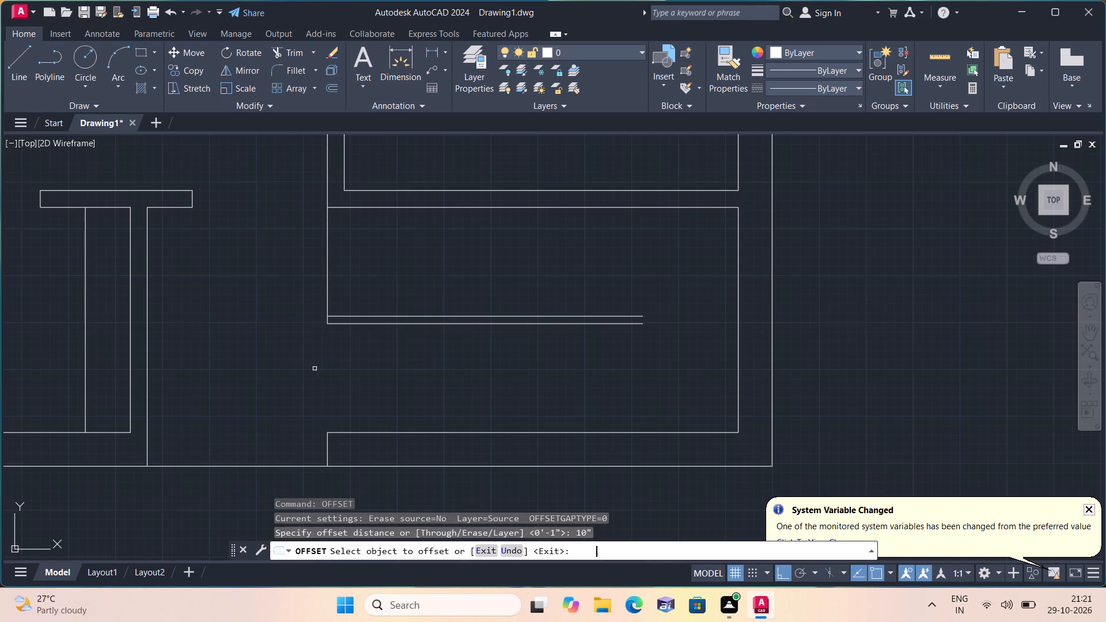
click(329, 240)
click(329, 240)
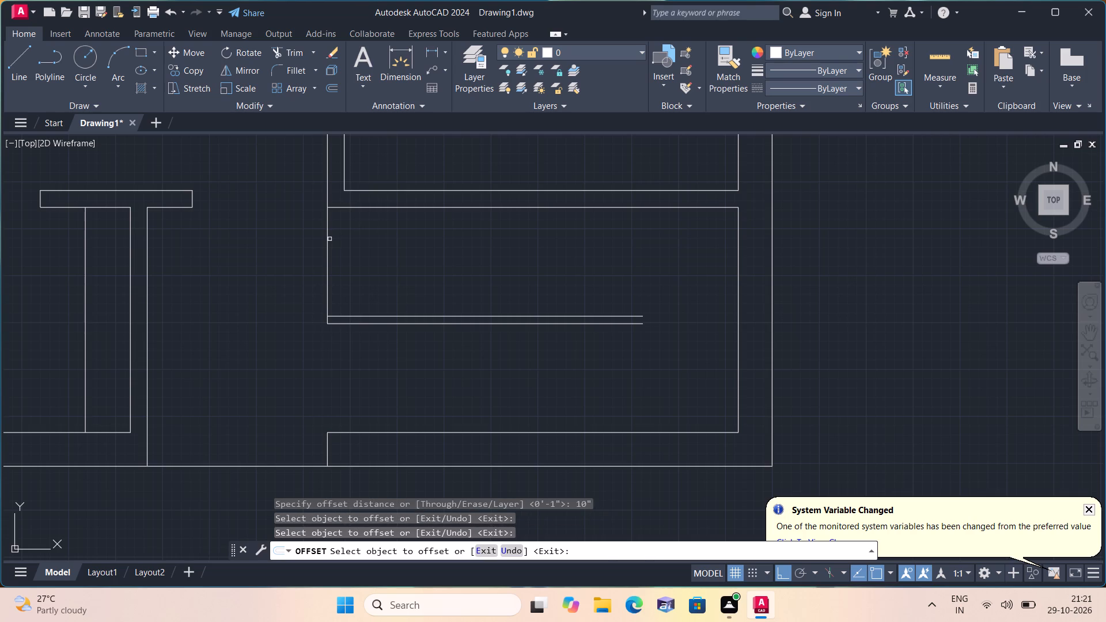
click(328, 238)
click(352, 242)
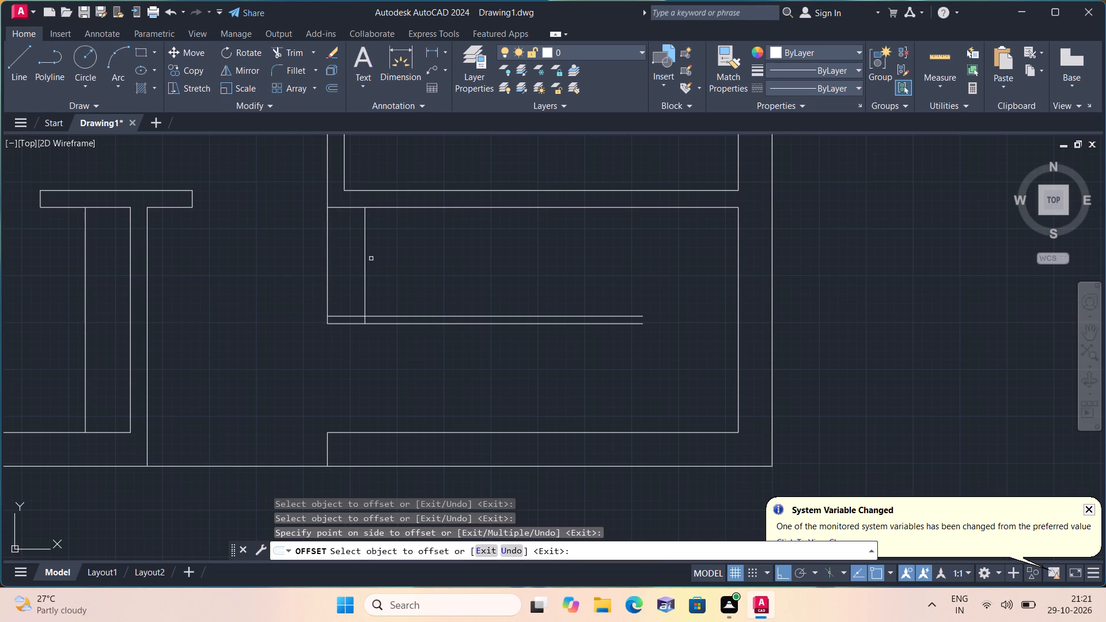
click(366, 245)
click(397, 253)
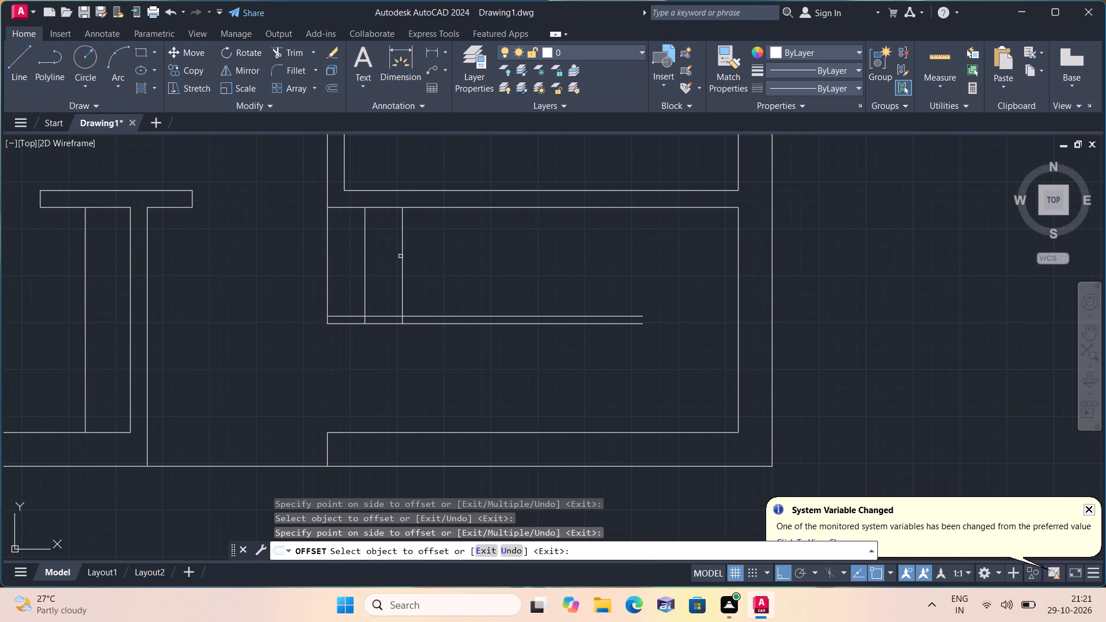
click(404, 259)
click(418, 261)
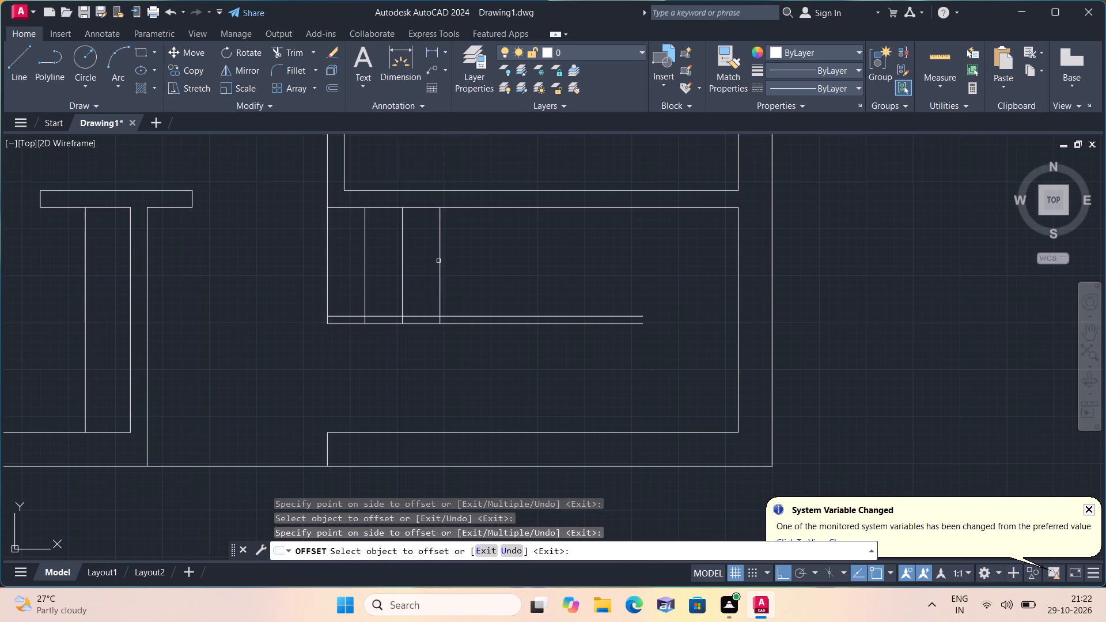
click(440, 261)
click(458, 263)
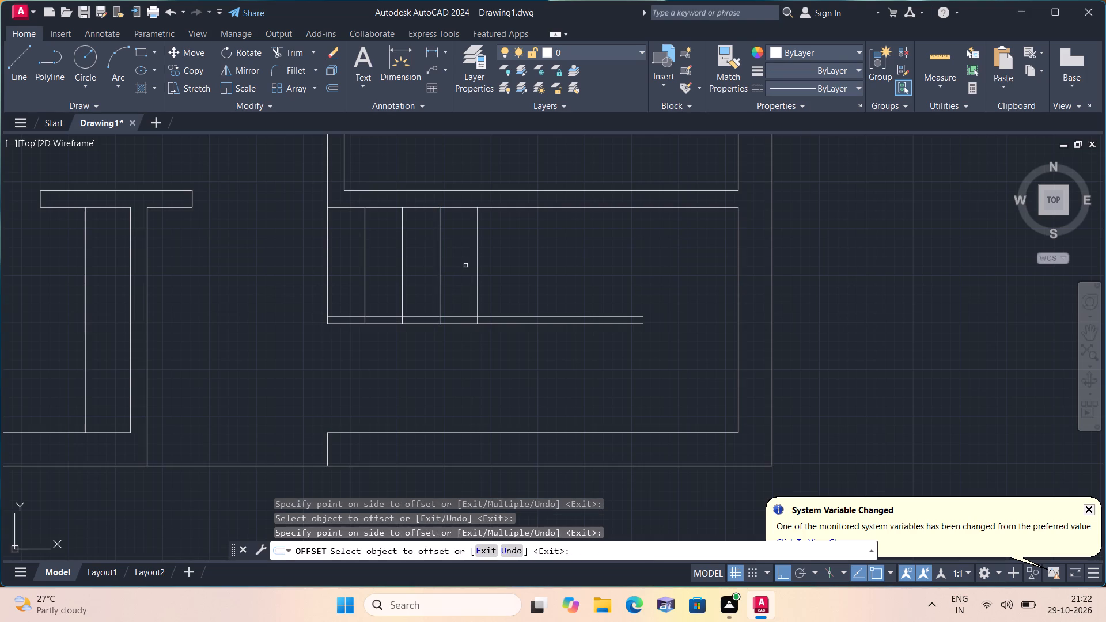
click(476, 270)
click(507, 274)
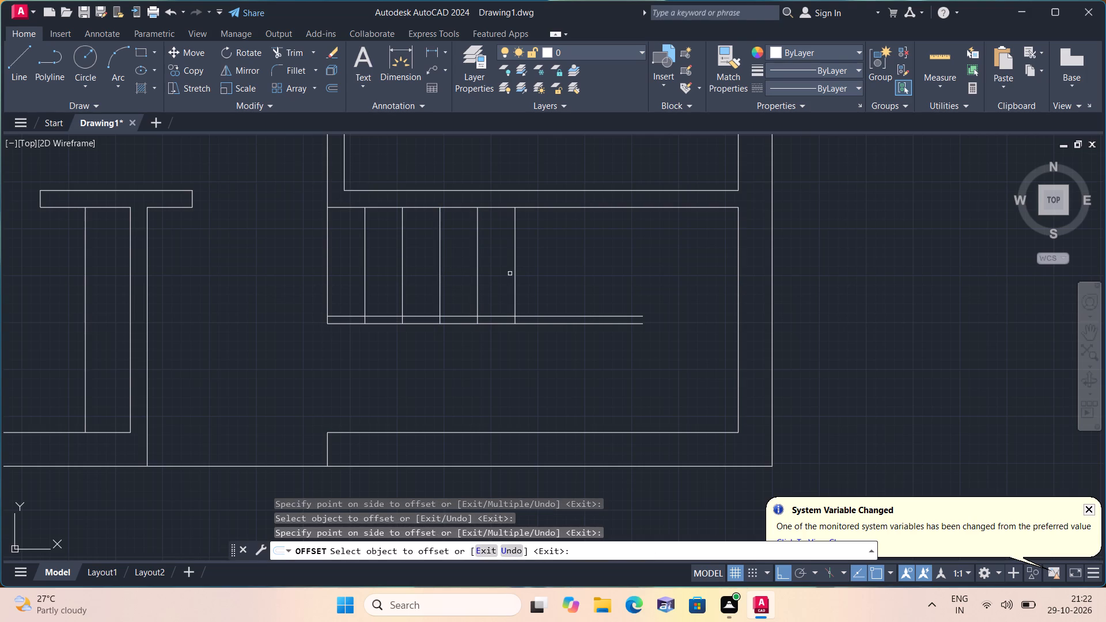
click(516, 276)
click(583, 285)
click(553, 261)
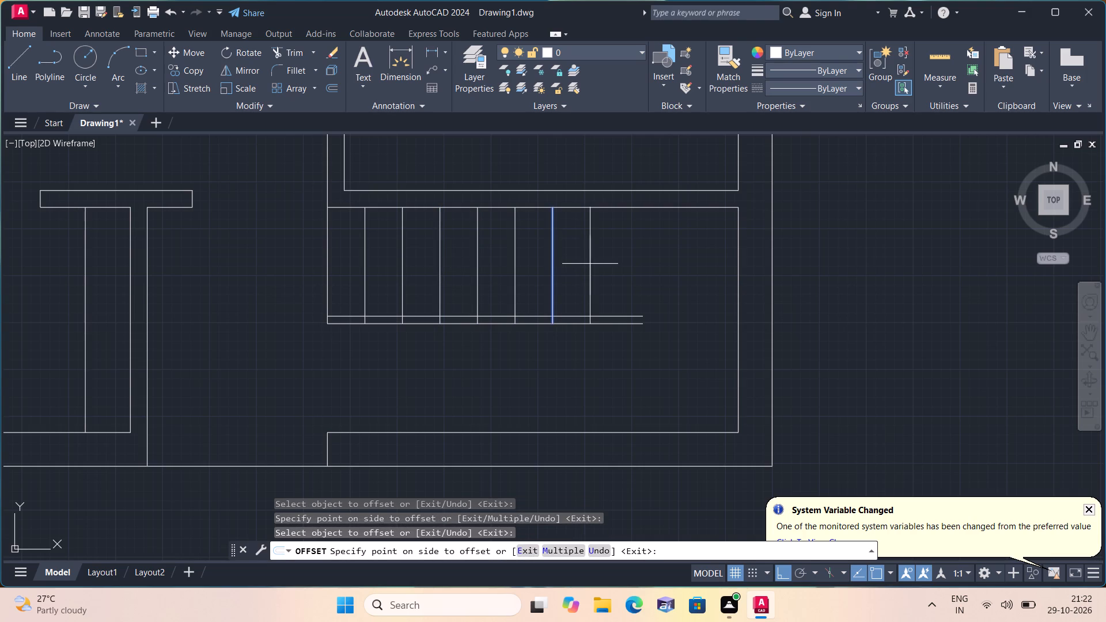
click(594, 264)
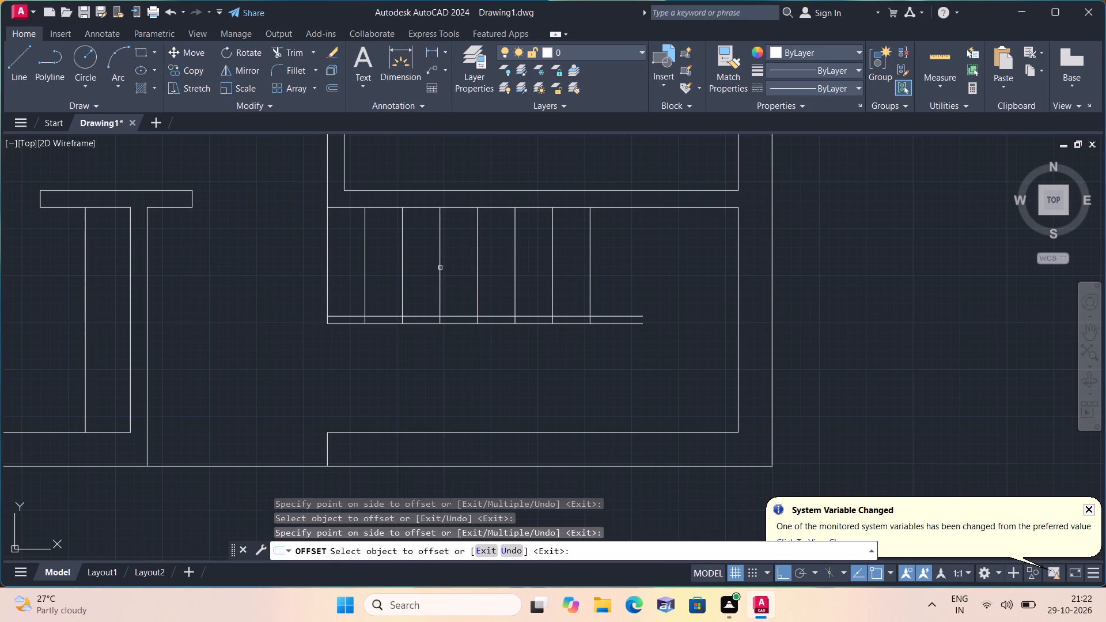
click(589, 275)
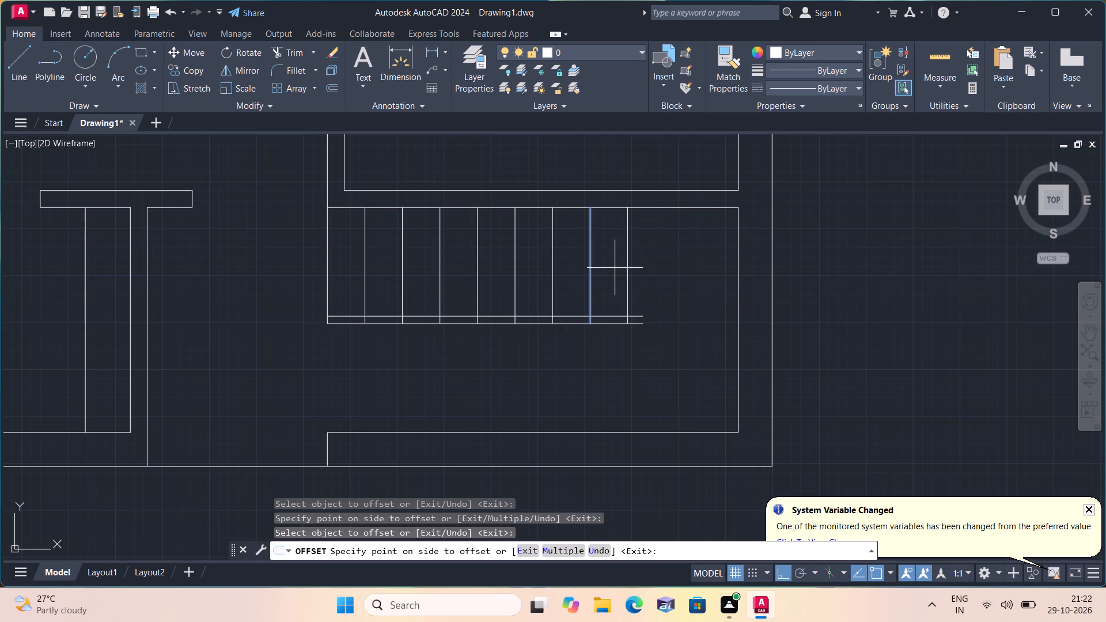
click(615, 268)
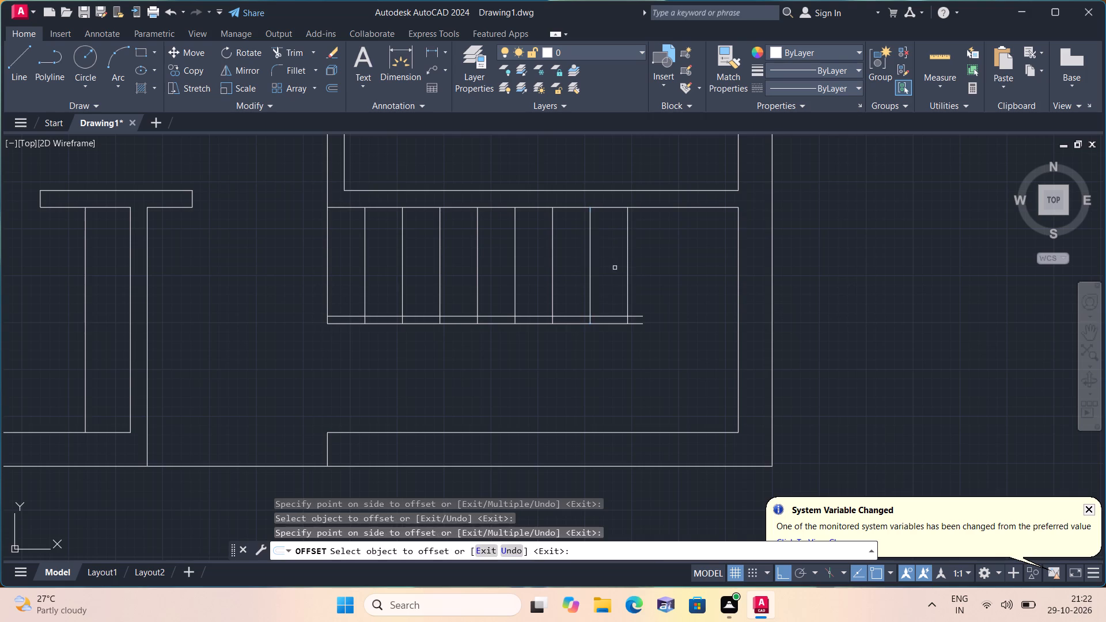
key(space)
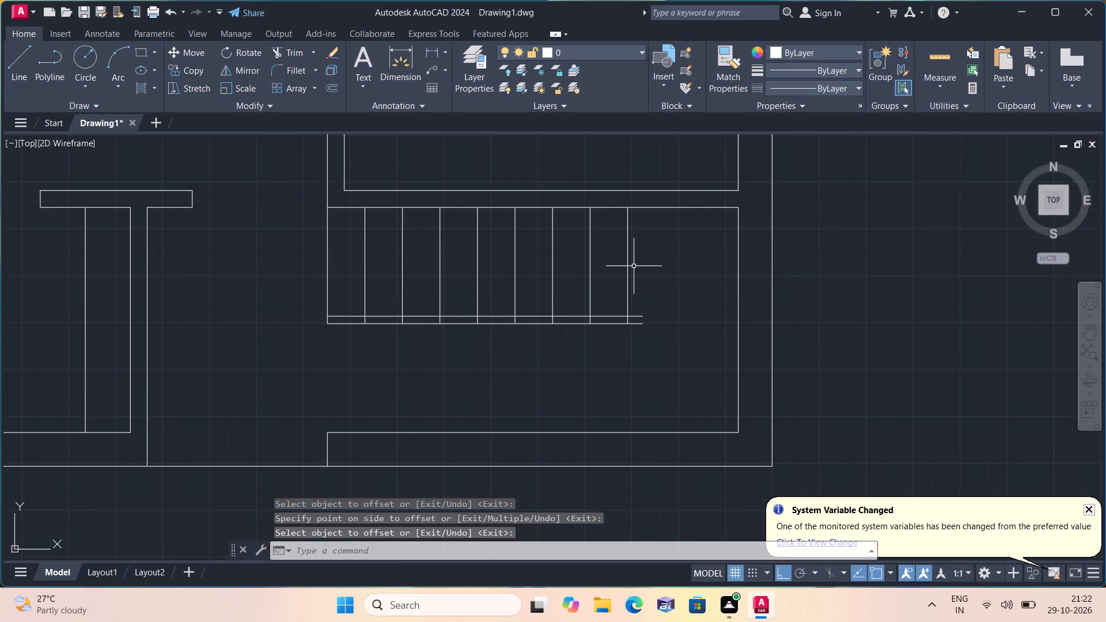
Trim the ends of the double horizontal stair line that extend past the last stair line.
text(trim)
key(space)
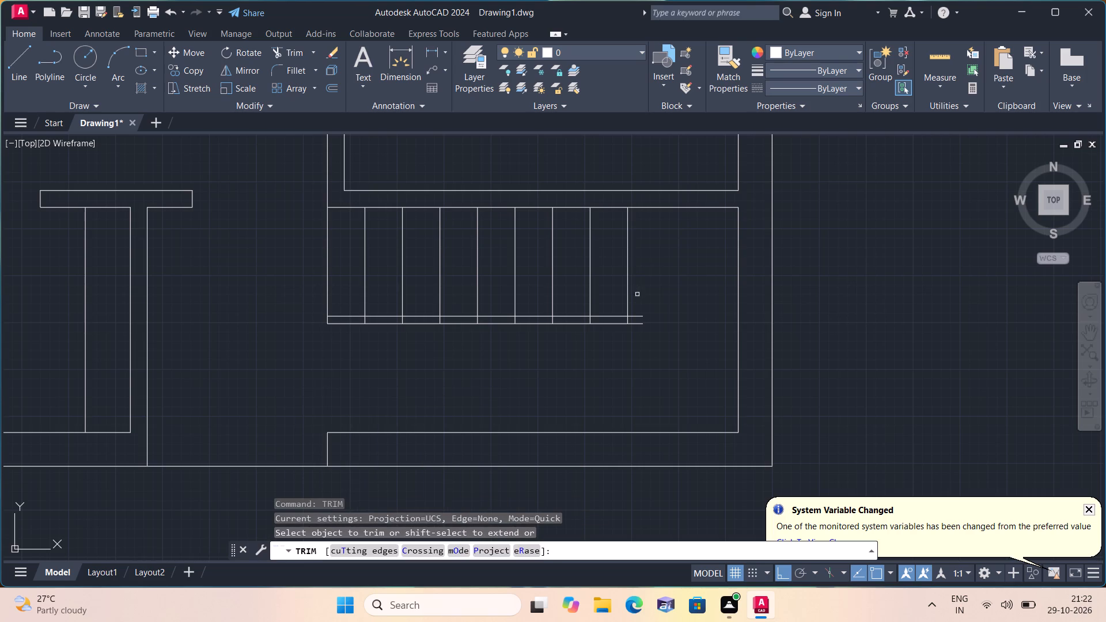
drag(645, 302, 645, 324)
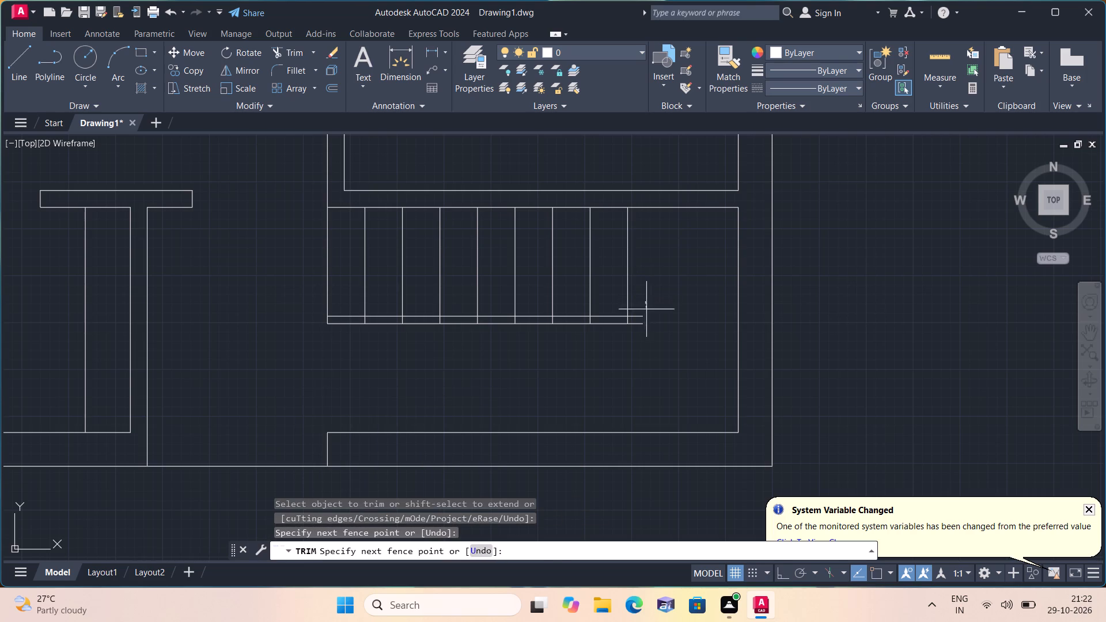
drag(645, 324, 644, 331)
drag(643, 348, 631, 316)
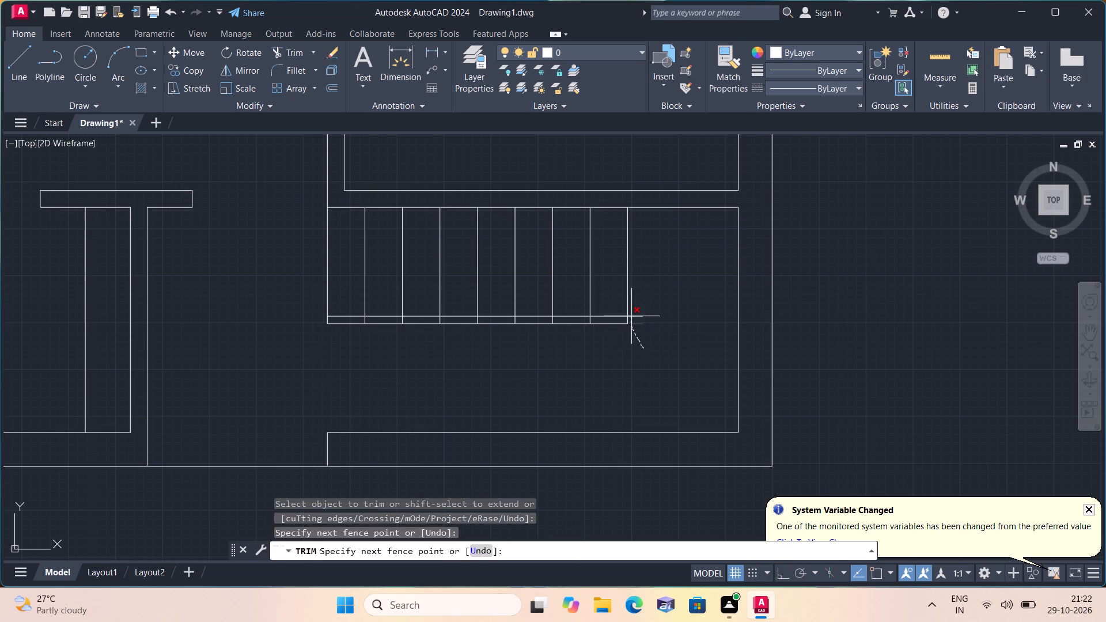
drag(631, 316, 632, 316)
click(632, 316)
key(space)
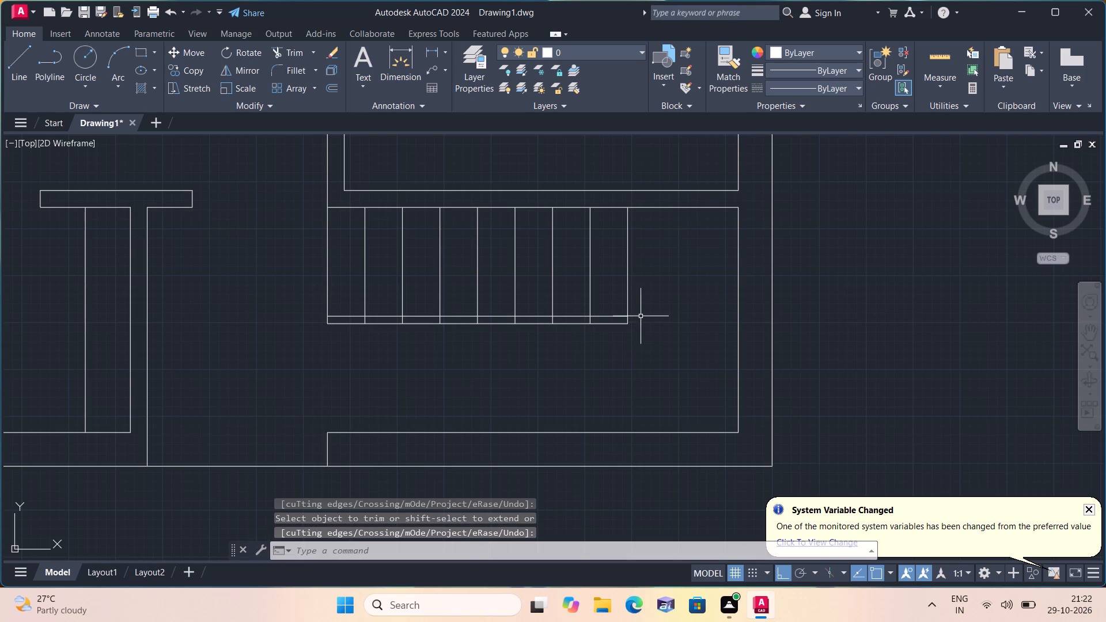
Load the ISO dash linetype ACAD_ISO02W100 and make it the current linetype.
scroll(643, 313, down, 1)
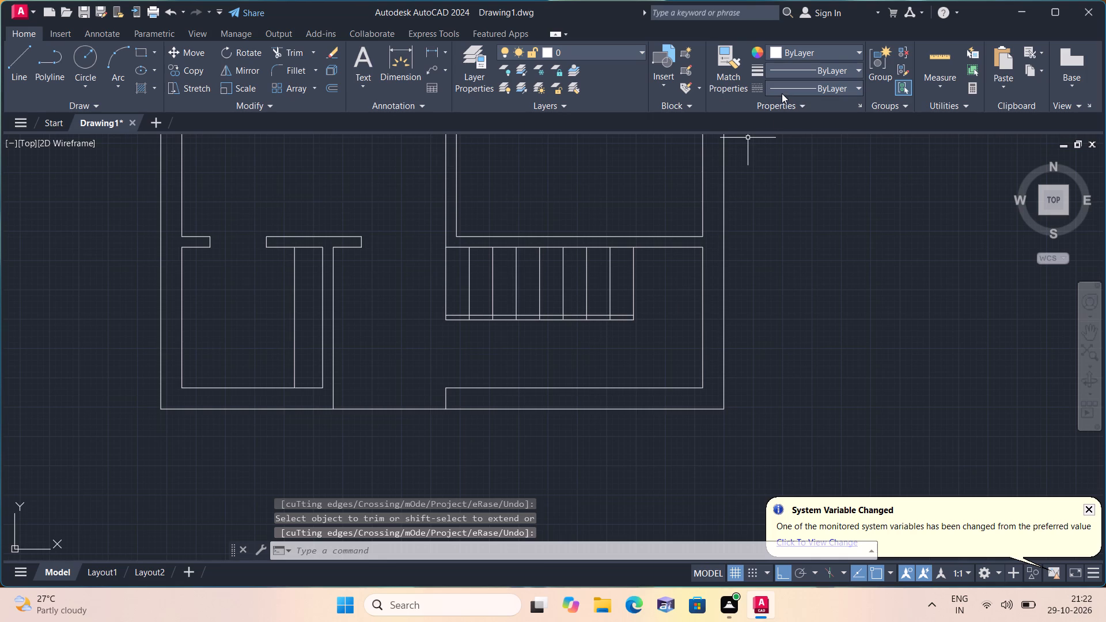
click(782, 87)
click(801, 159)
click(682, 185)
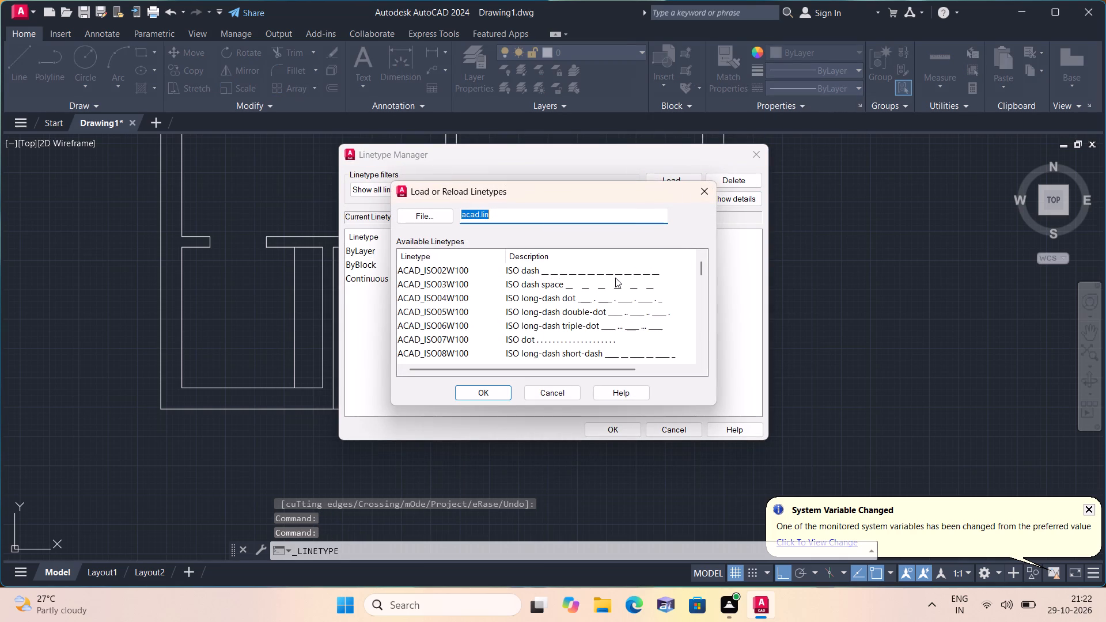
click(614, 274)
click(478, 393)
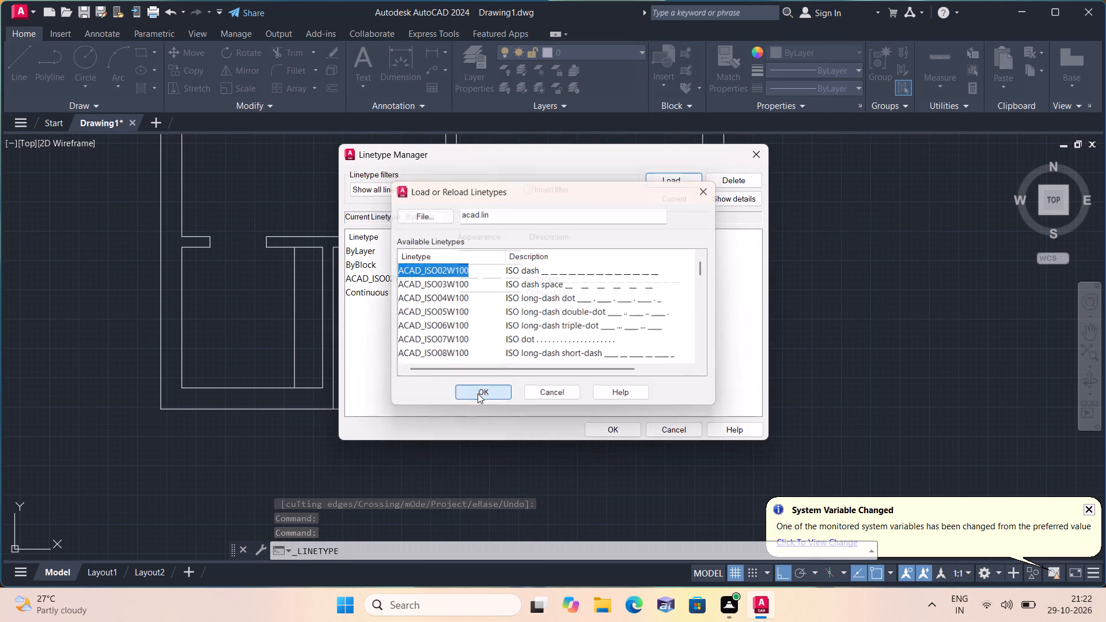
click(584, 282)
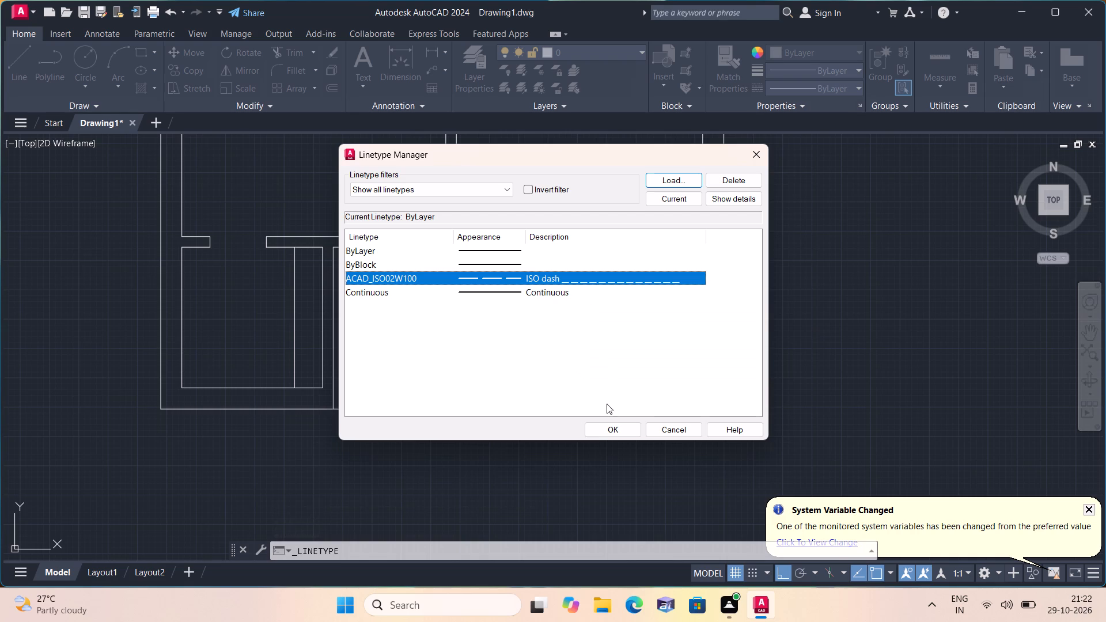
click(603, 430)
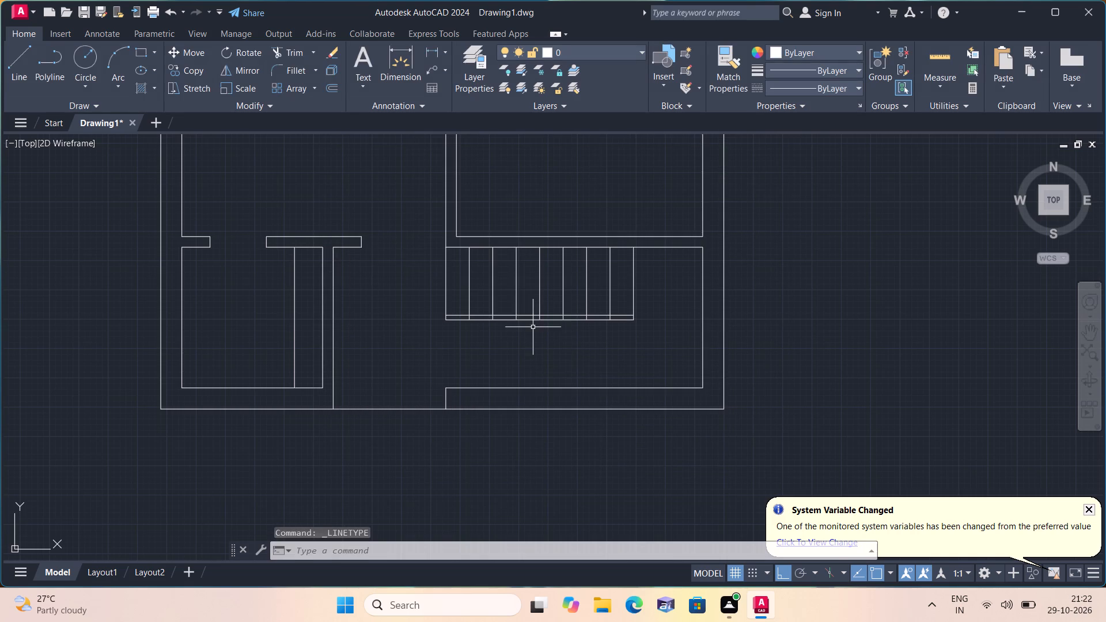
click(813, 87)
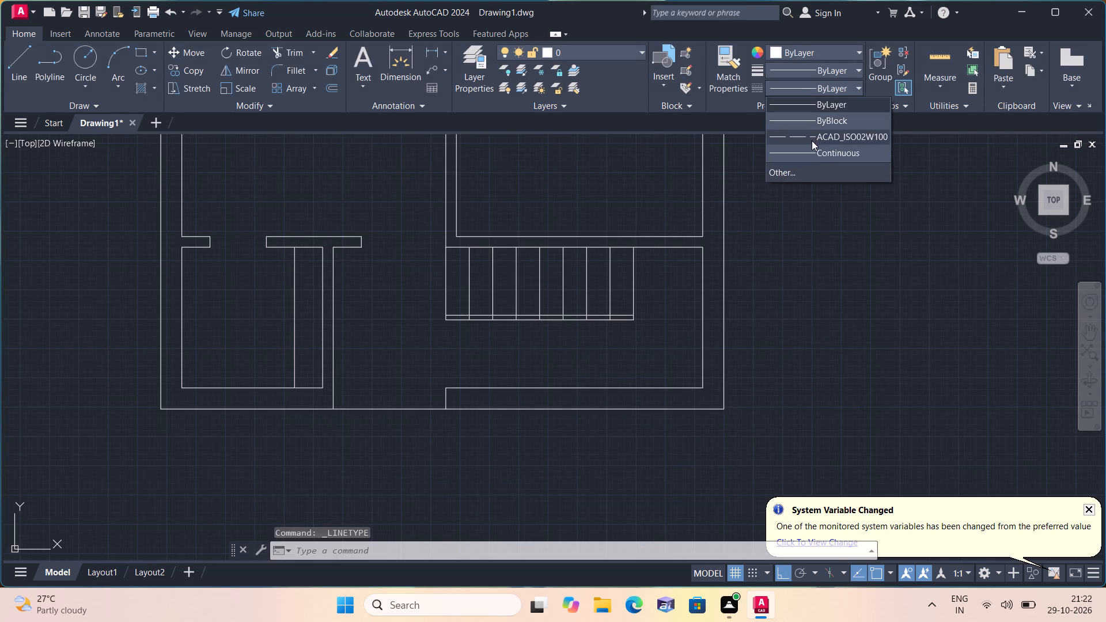
click(810, 136)
Draw three dashed vertical lines from the double stair line to the inner bottom wall, at the stair's starting edge and first two stair lines.
text(l)
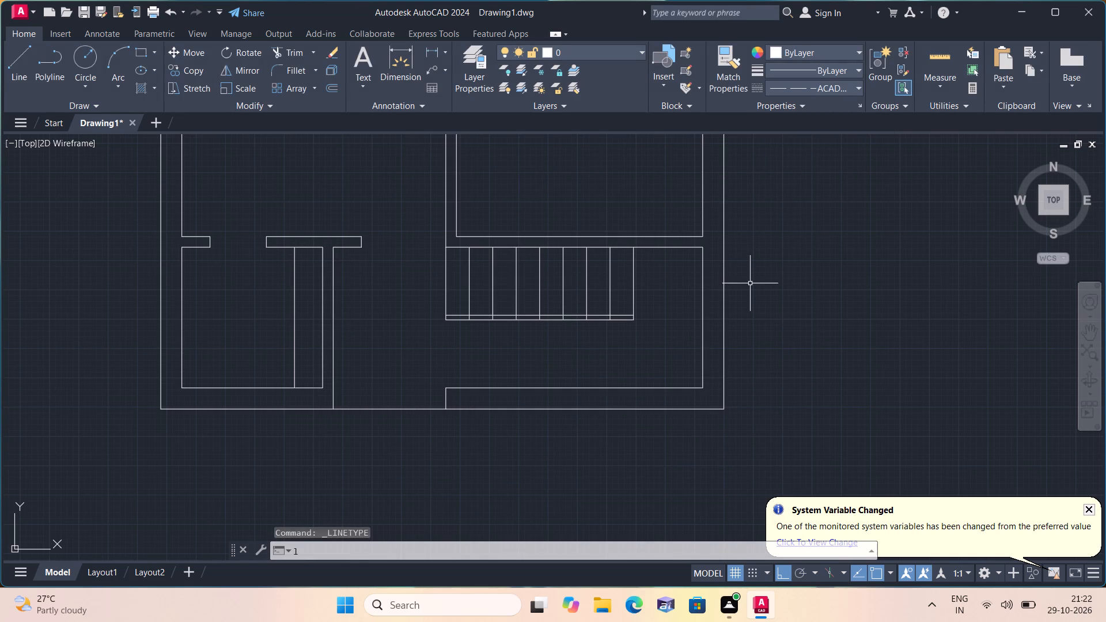
key(space)
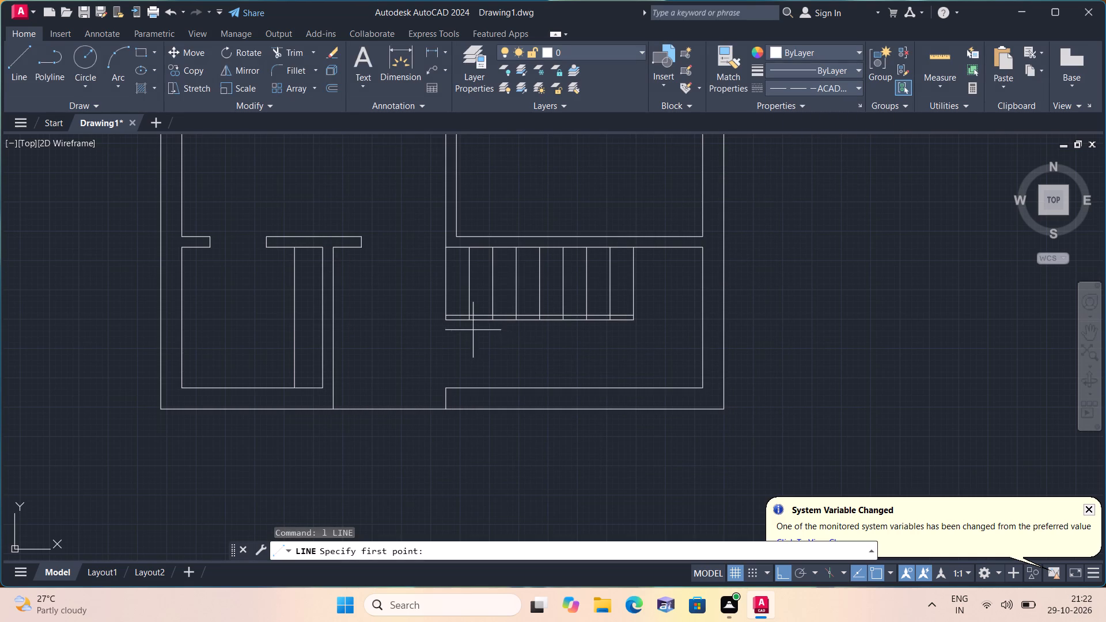
click(449, 321)
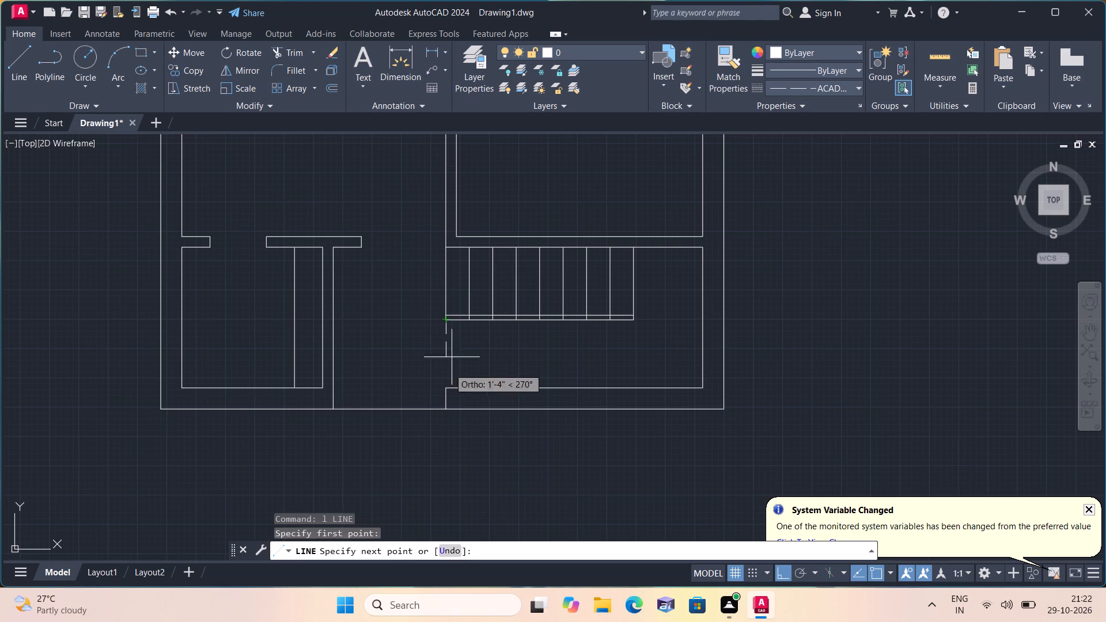
click(443, 393)
key(space)
key(space)
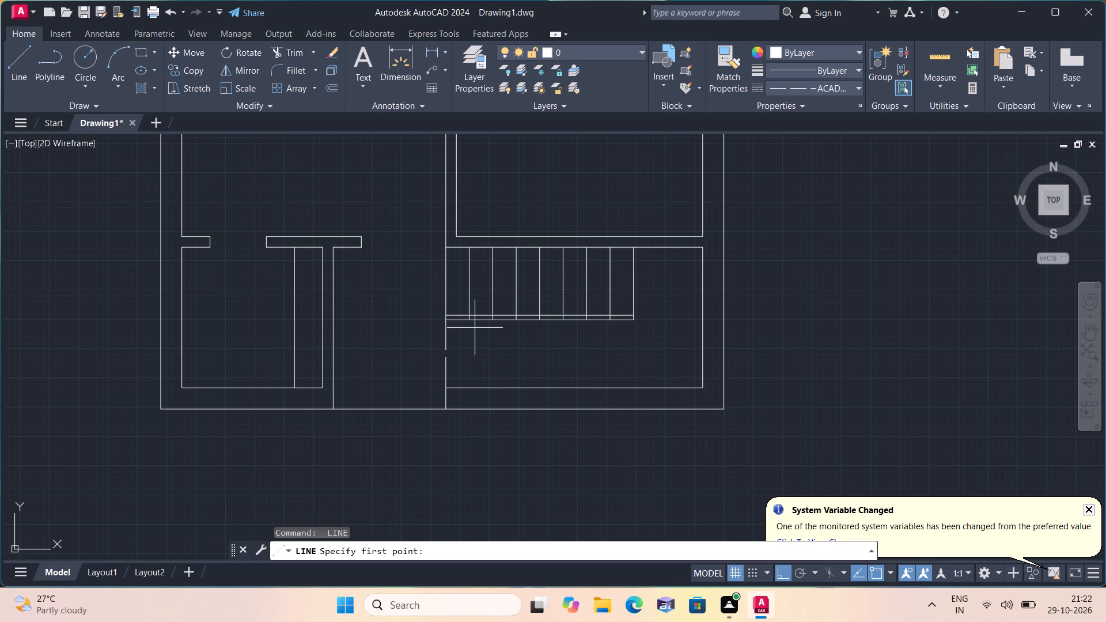
click(472, 321)
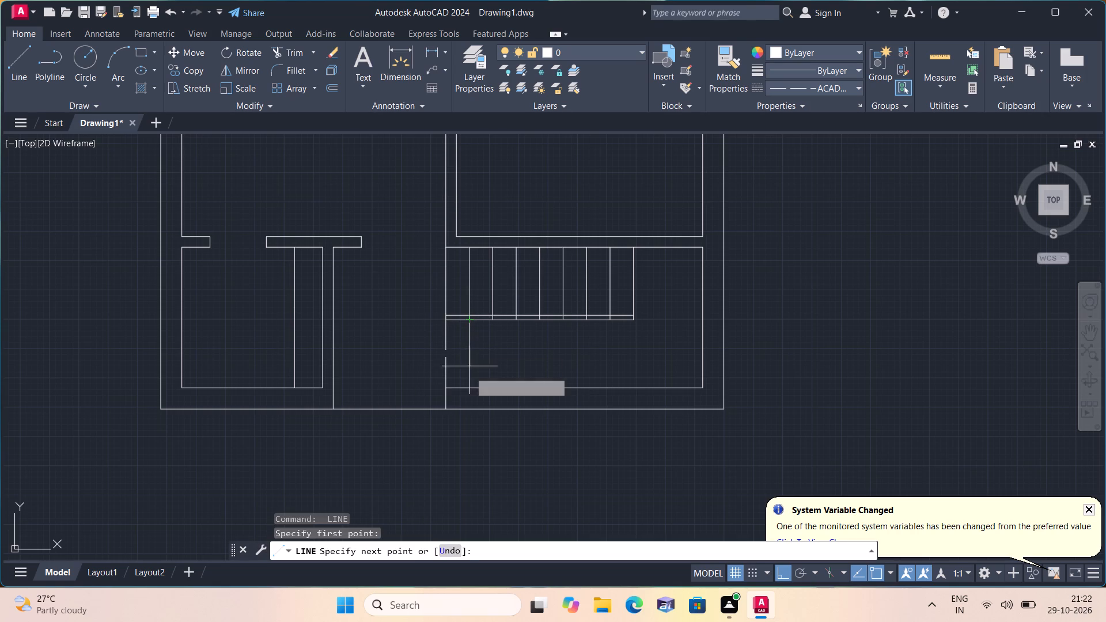
click(467, 384)
key(space)
key(space)
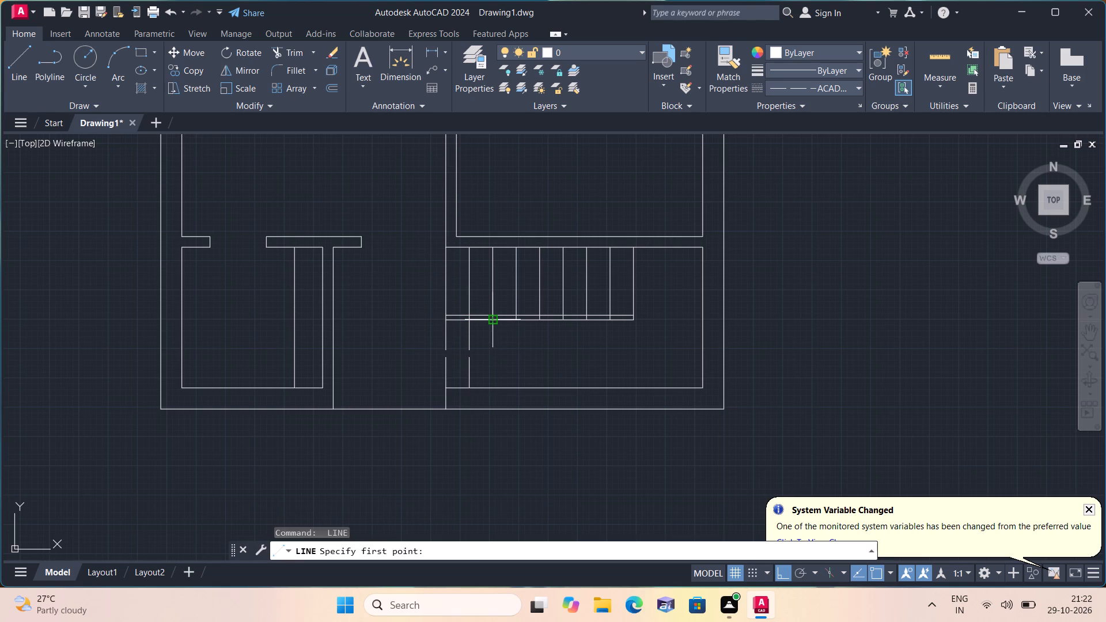
click(492, 321)
click(490, 389)
key(space)
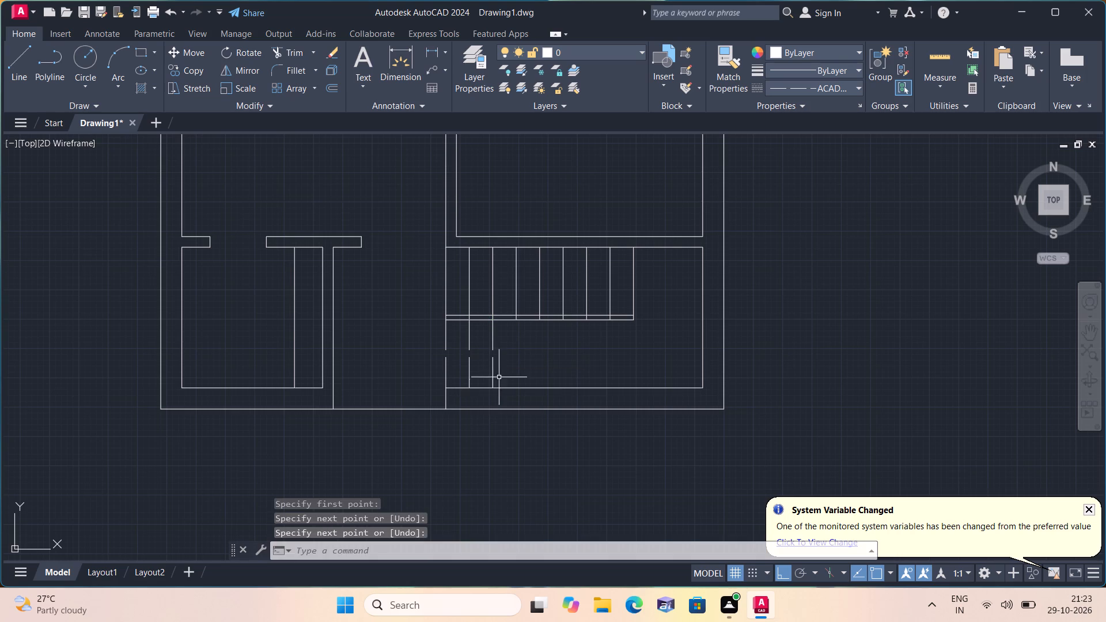
Draw dashed vertical lines continuing the third, fourth and fifth stair lines from the double line down to the inner bottom wall.
key(space)
click(517, 323)
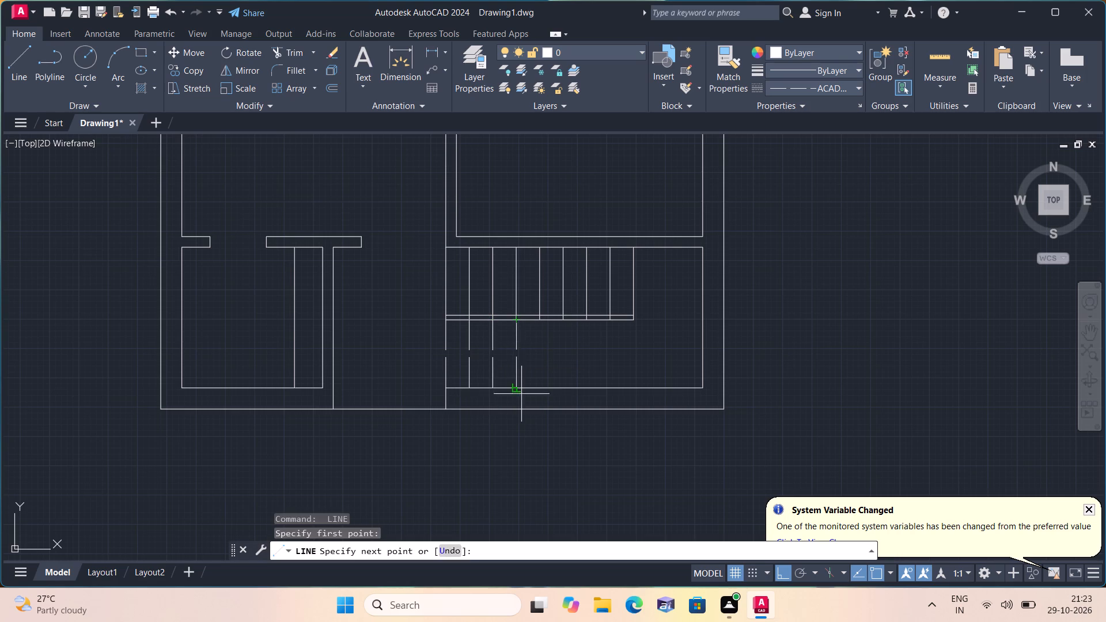
click(521, 388)
key(space)
key(space)
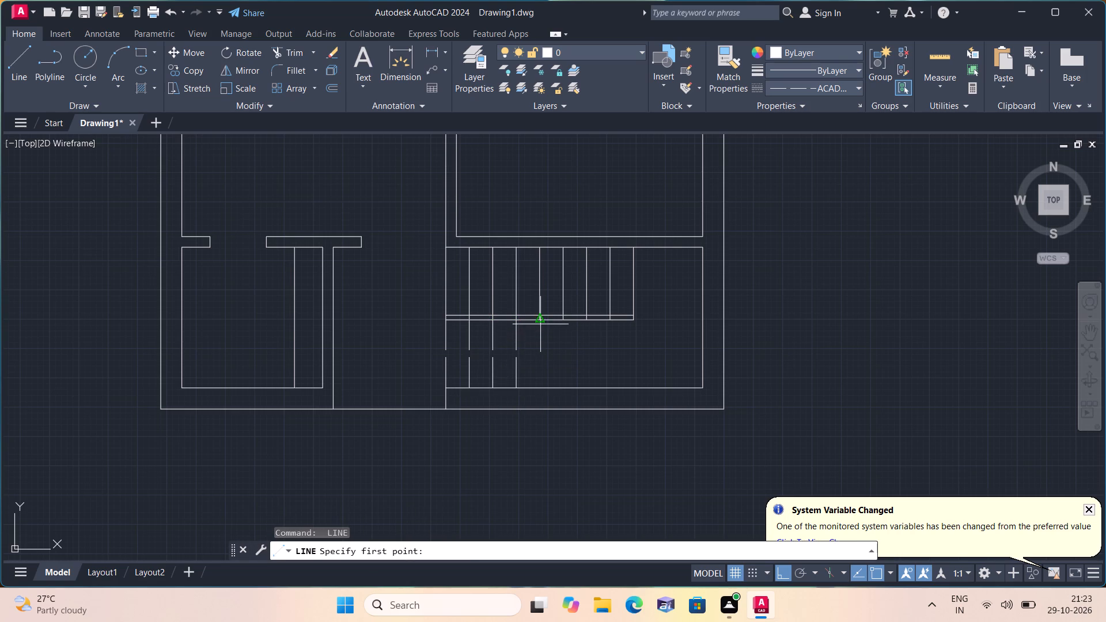
click(540, 323)
click(543, 385)
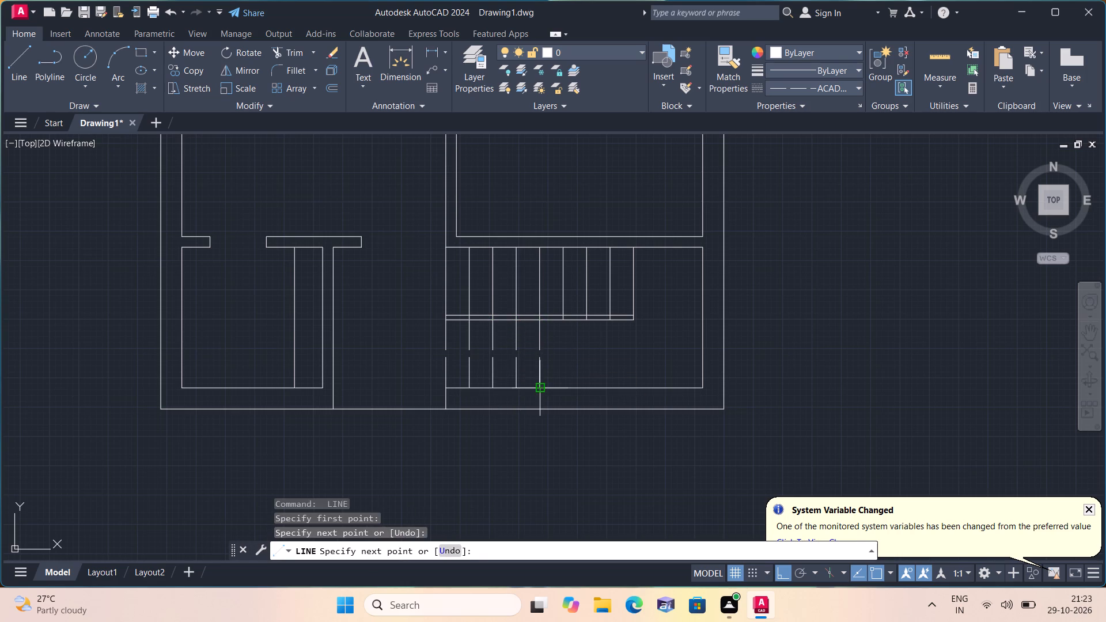
key(space)
key(space)
click(564, 323)
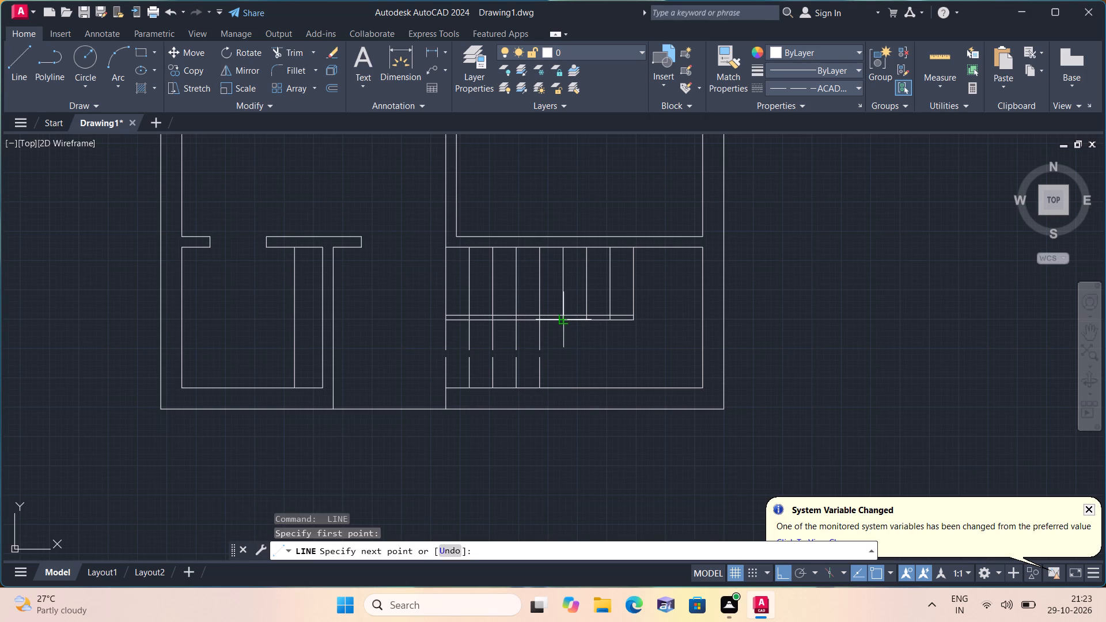
click(564, 387)
key(space)
Draw dashed vertical lines continuing the sixth, seventh and eighth stair lines from the double line down to the inner bottom wall.
key(space)
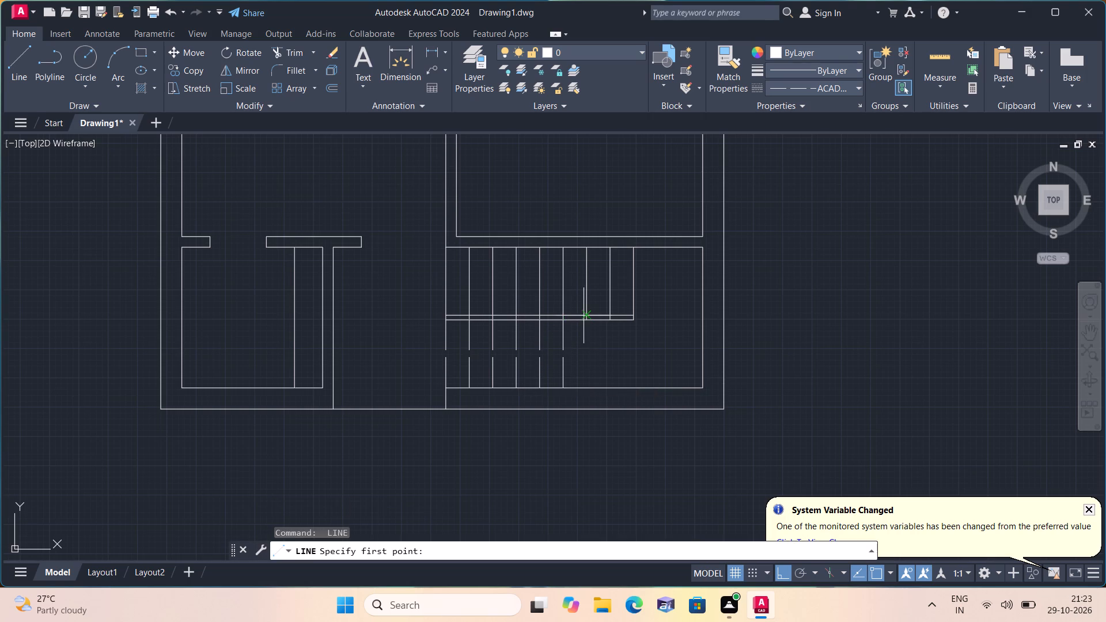
click(584, 321)
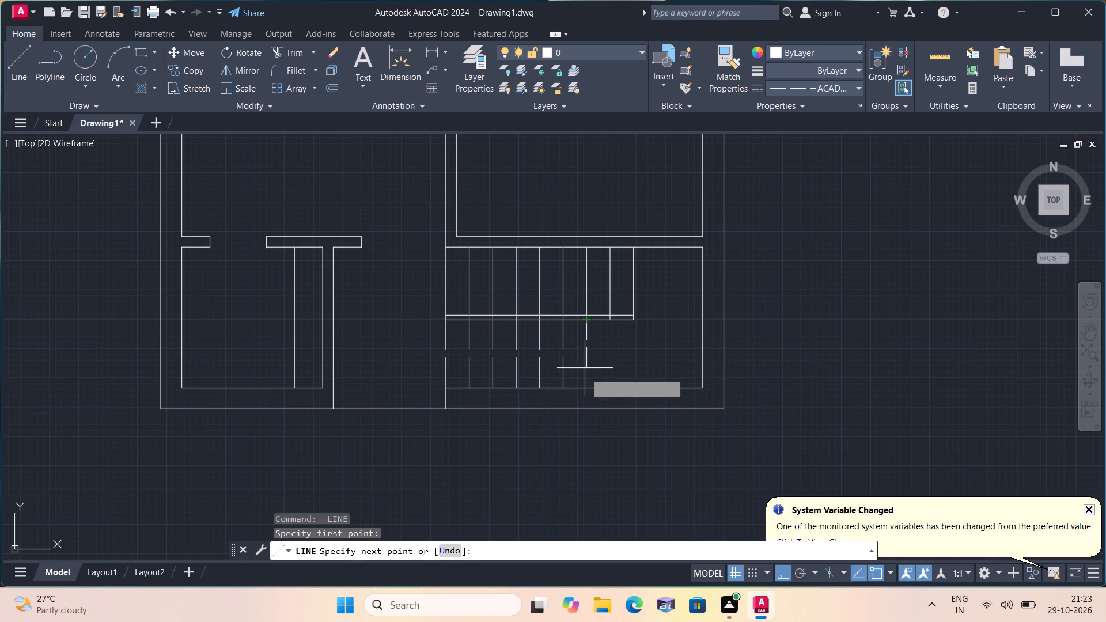
click(586, 384)
key(space)
key(space)
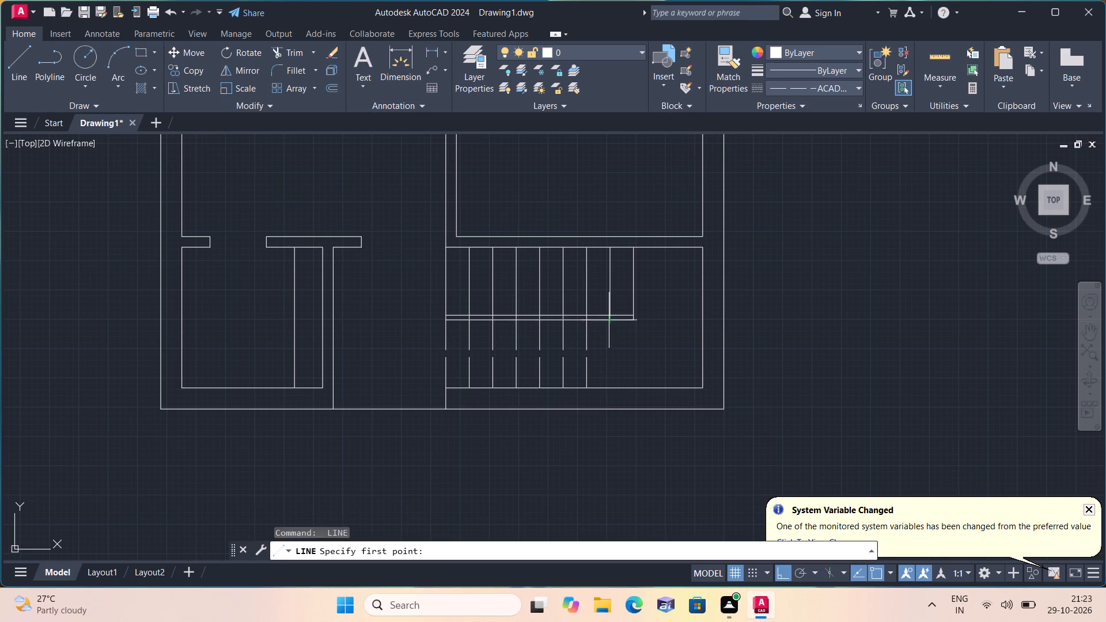
click(609, 317)
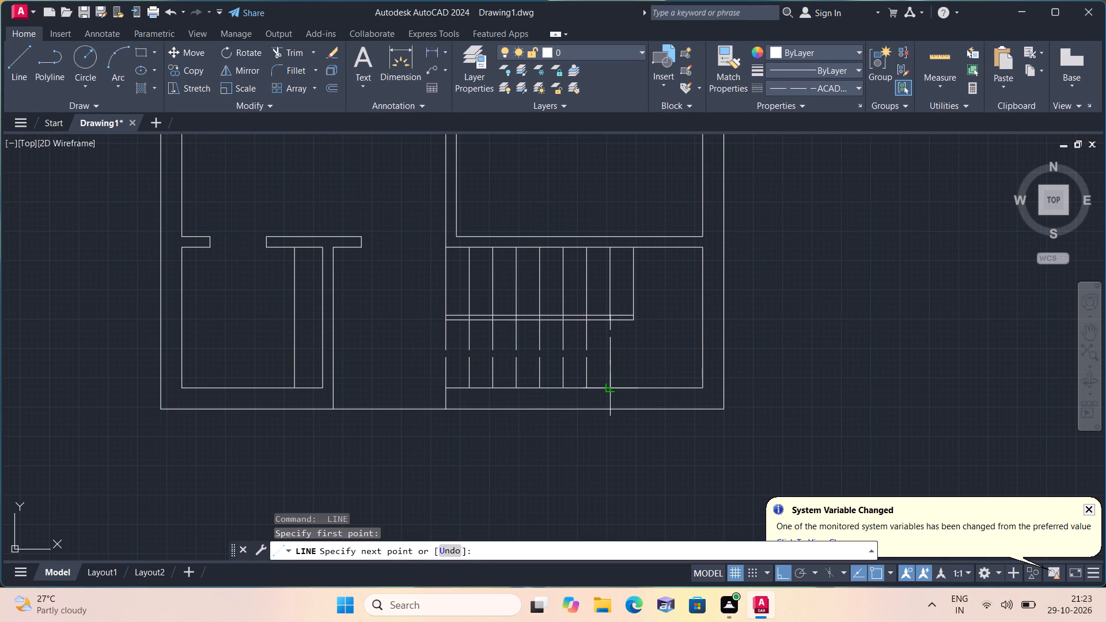
click(613, 389)
key(space)
key(space)
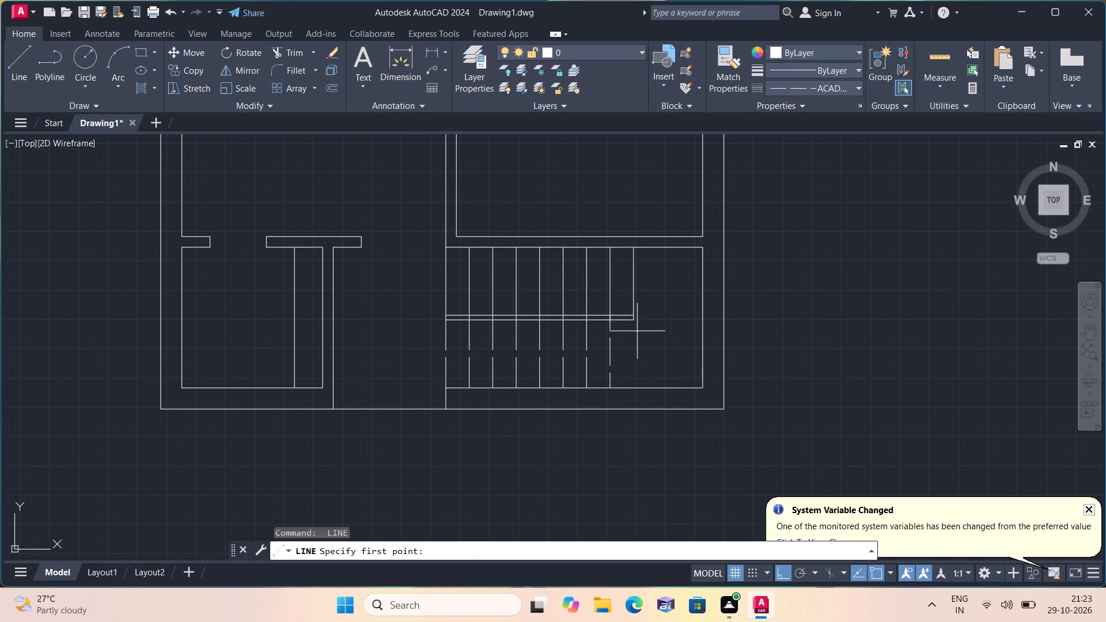
click(636, 320)
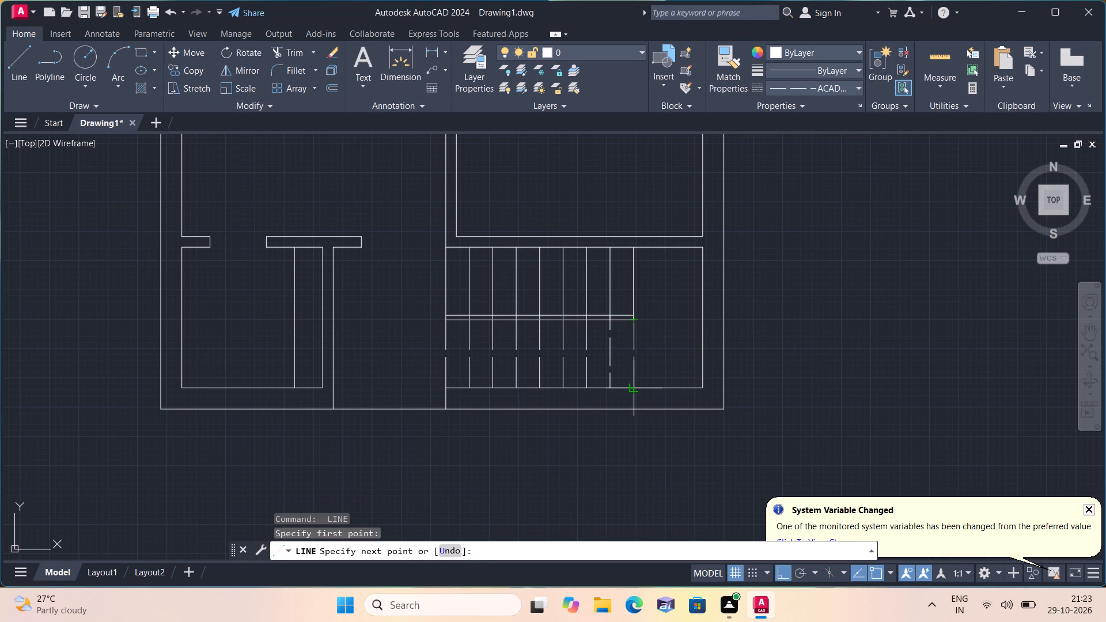
click(637, 390)
key(space)
Draw two dashed horizontal lines across the door opening below the upper-left room, joining the wall stub's corners to the opposite wall.
scroll(637, 390, down, 1)
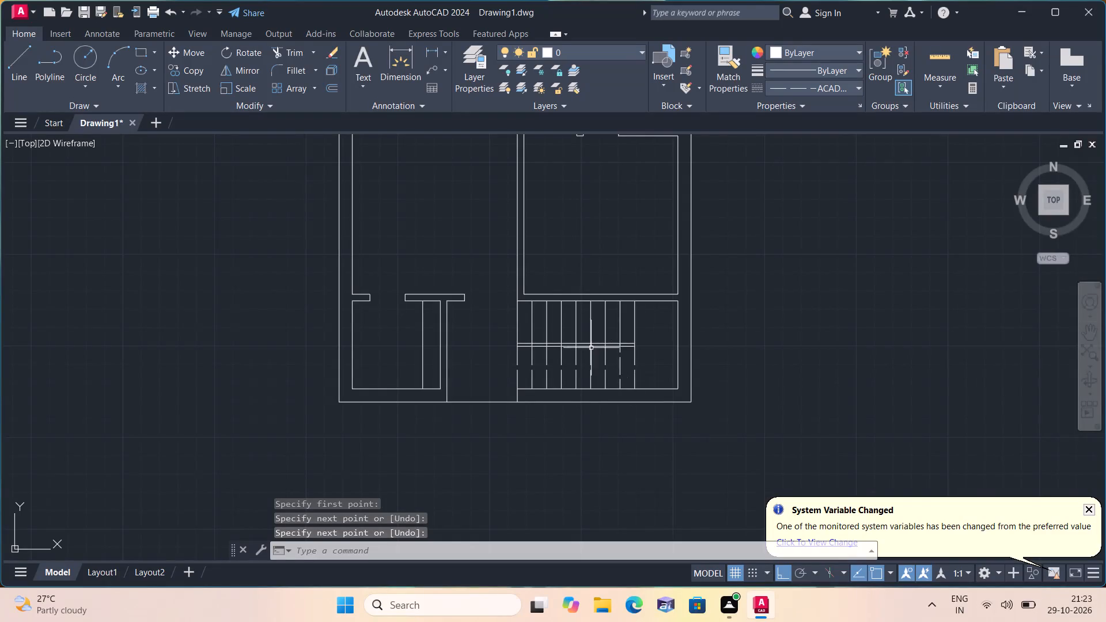
middle_drag(585, 346, 602, 421)
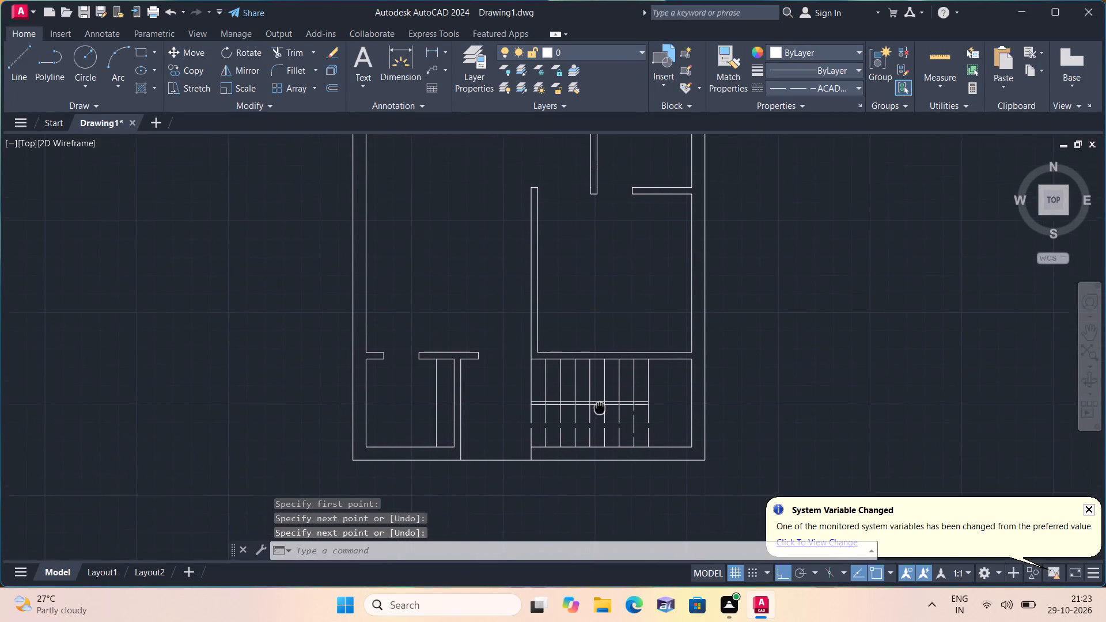
middle_drag(602, 421, 622, 478)
scroll(613, 442, down, 1)
middle_drag(531, 320, 562, 416)
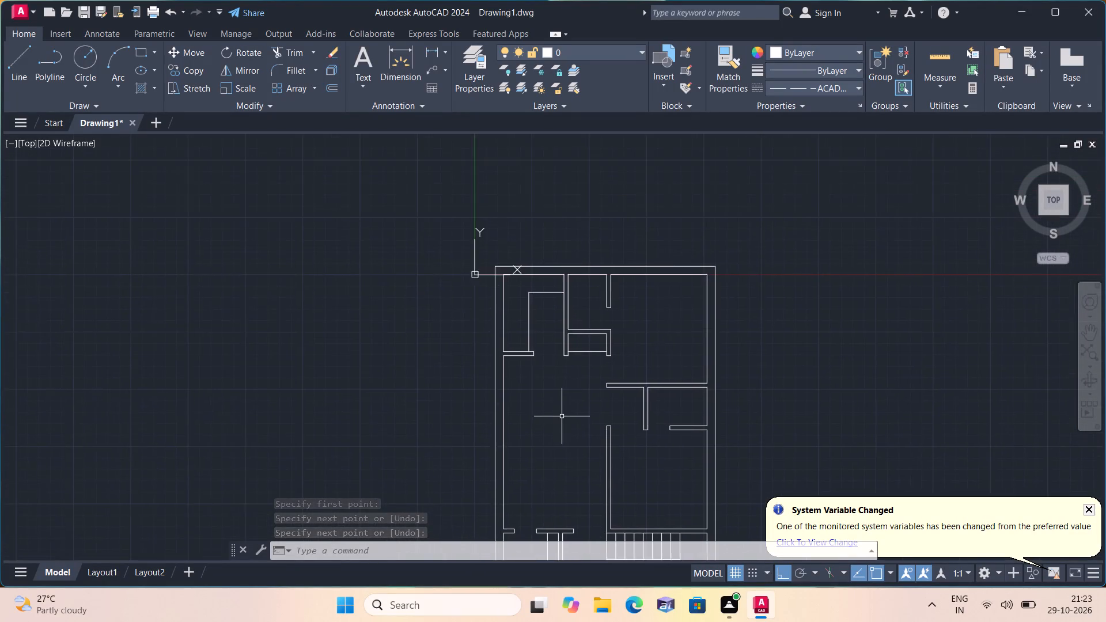
scroll(562, 416, up, 1)
key(space)
scroll(508, 328, up, 4)
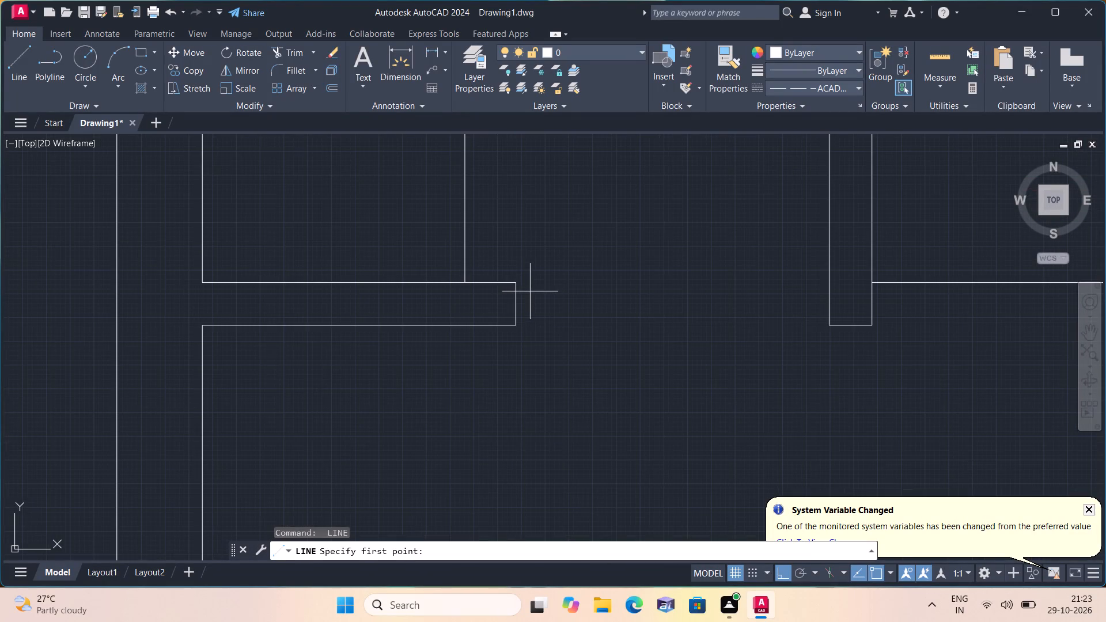
click(517, 282)
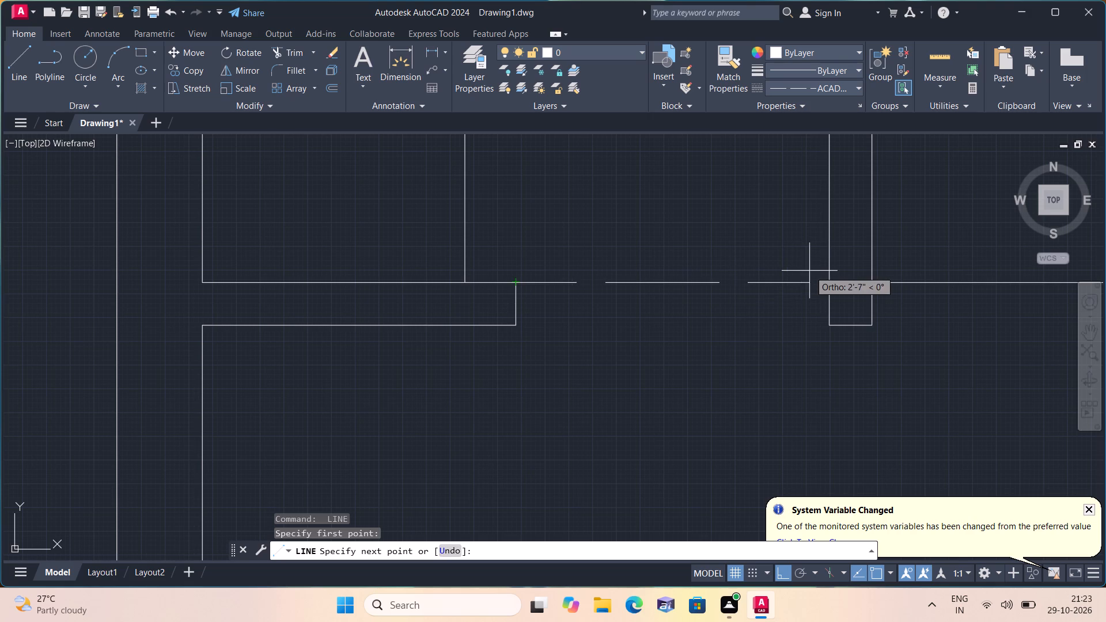
click(828, 279)
key(space)
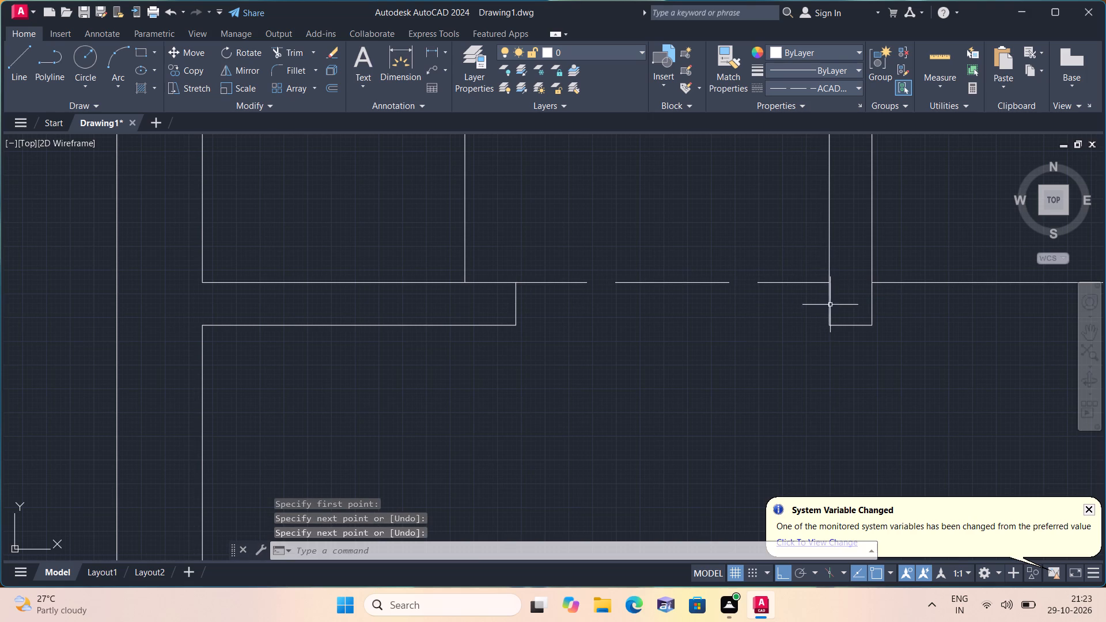
key(space)
click(830, 326)
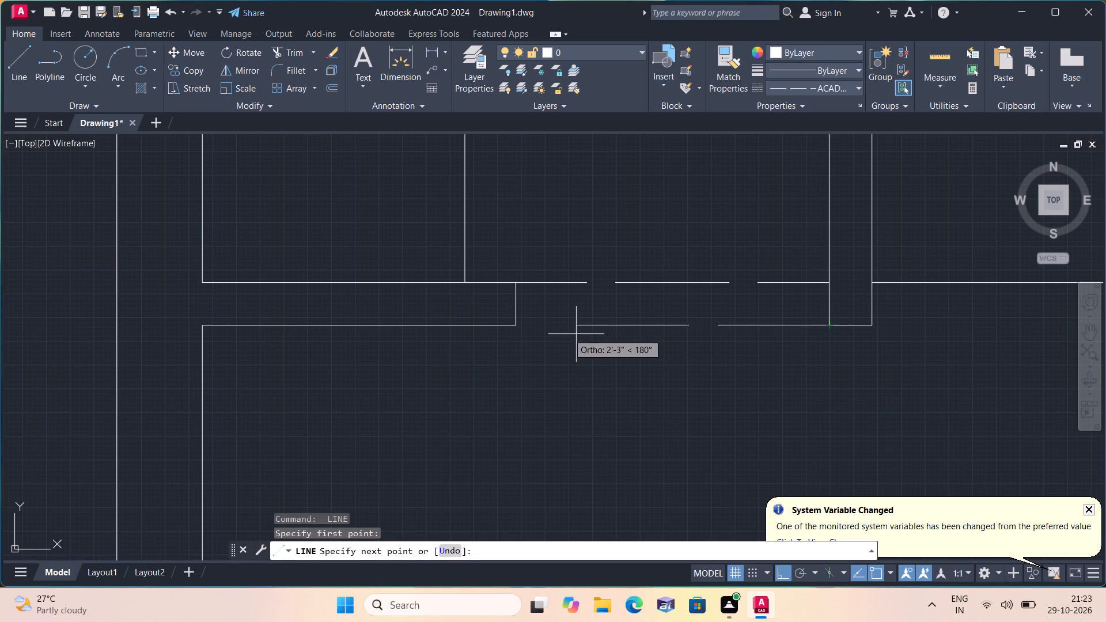
click(518, 327)
key(space)
scroll(538, 318, down, 2)
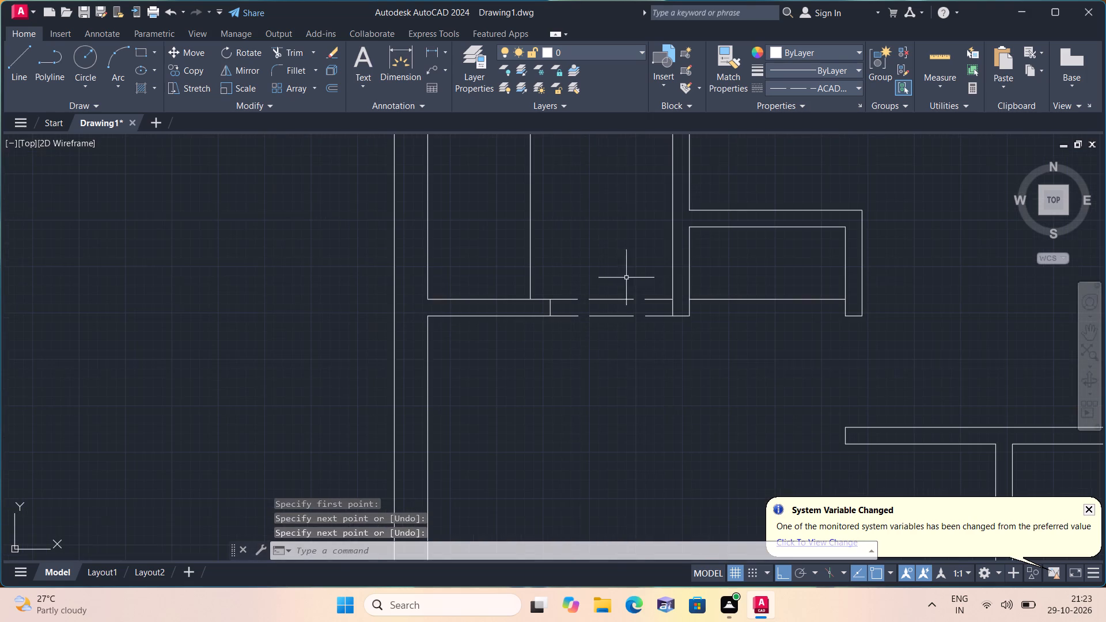
Set the current linetype to ByLayer.
click(793, 86)
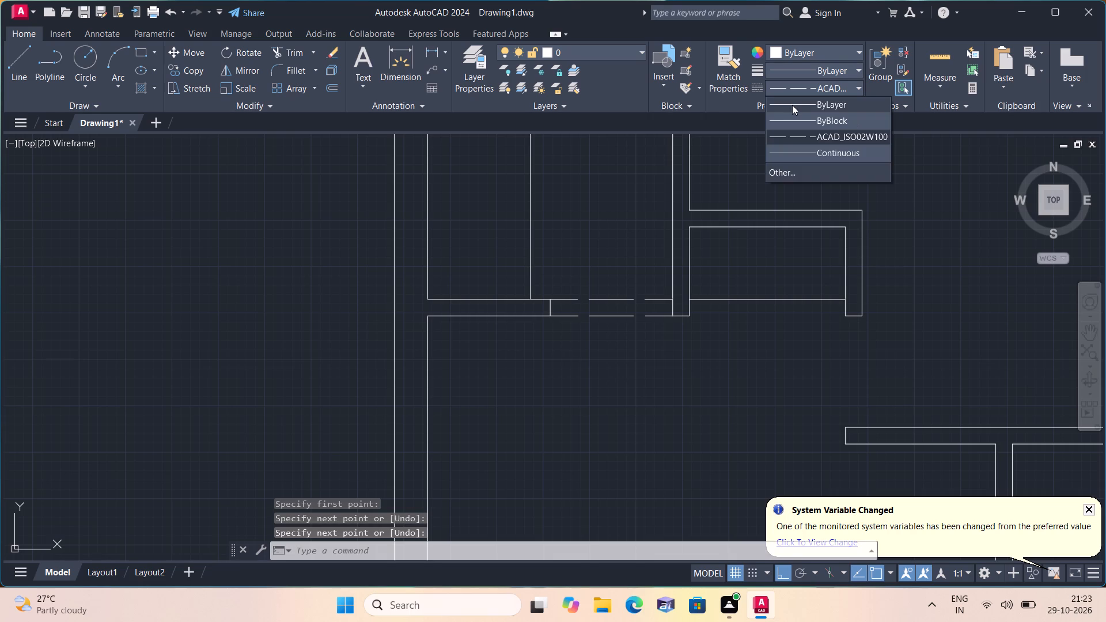
click(792, 105)
Trim the vertical stair lines where they cross the gap between the two horizontal lines dividing the flights.
scroll(741, 244, down, 2)
middle_drag(741, 244, 585, 179)
scroll(561, 158, down, 1)
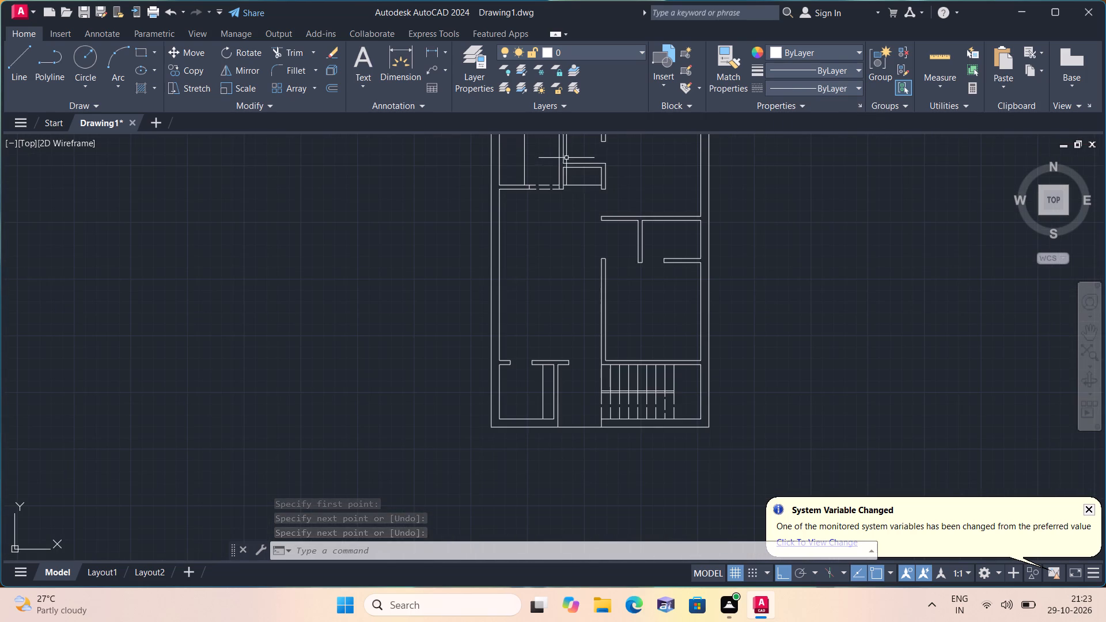
text(trim)
key(space)
scroll(615, 390, up, 2)
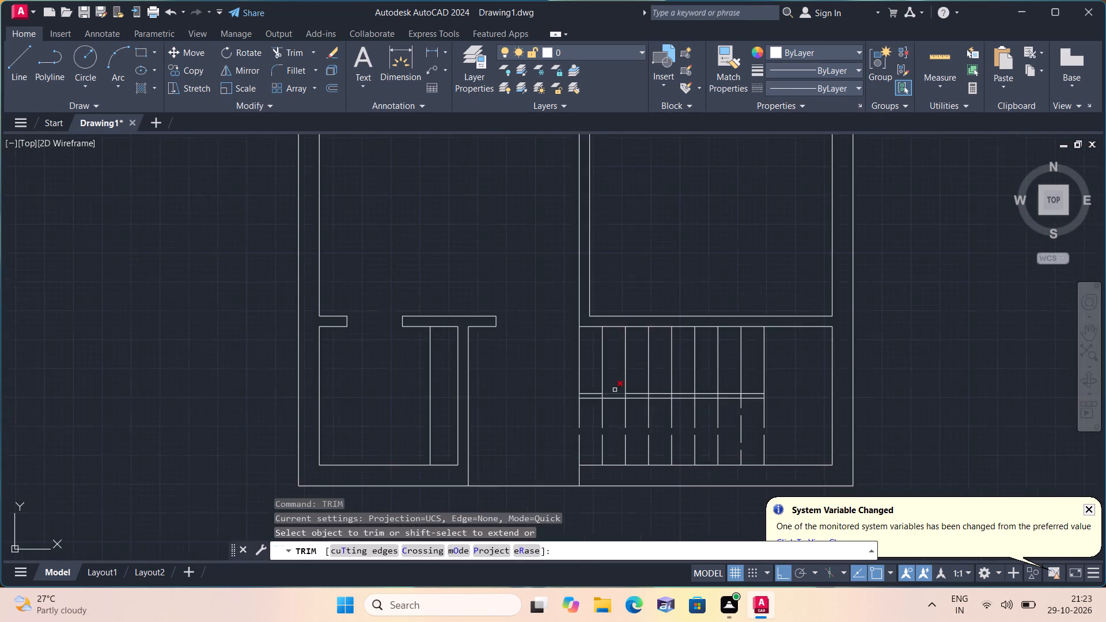
scroll(615, 390, up, 3)
click(551, 415)
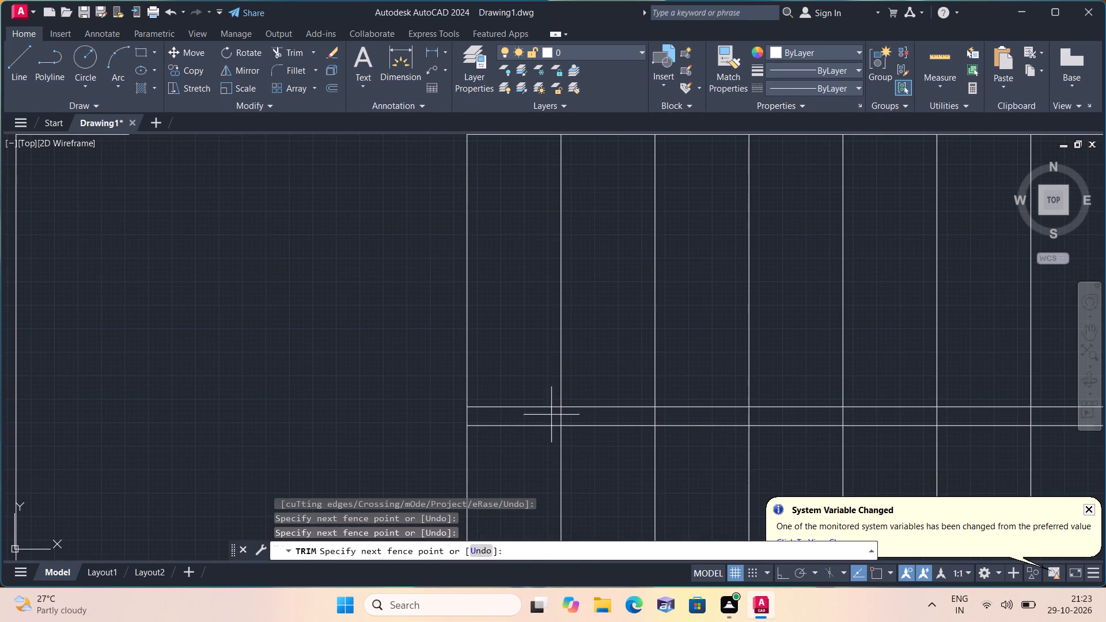
click(1029, 414)
middle_drag(1005, 413, 531, 426)
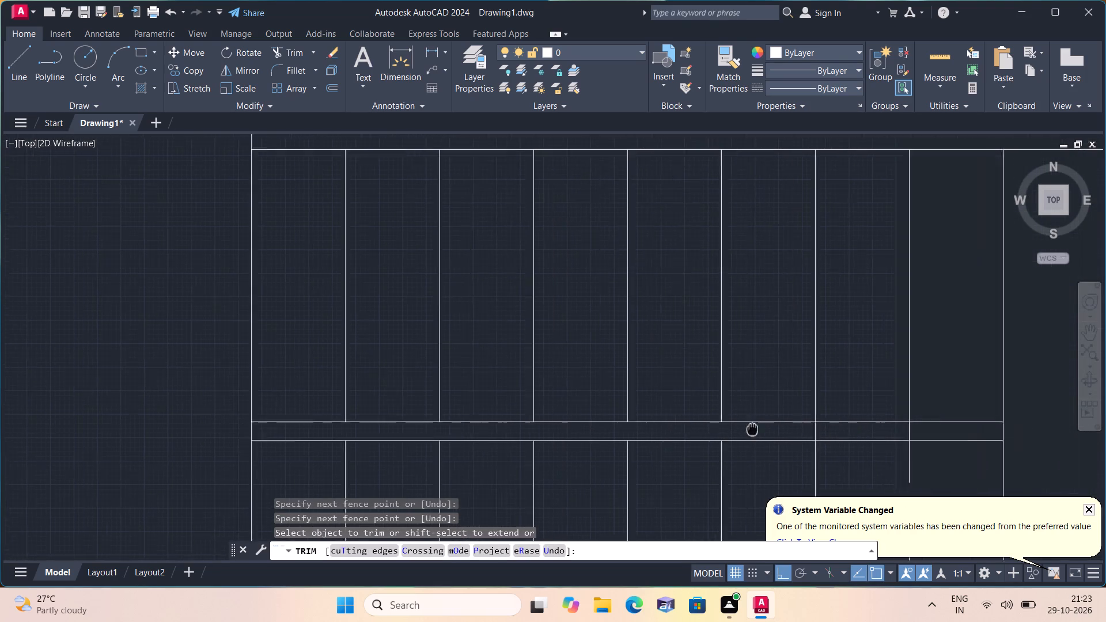
middle_drag(531, 426, 441, 409)
click(442, 411)
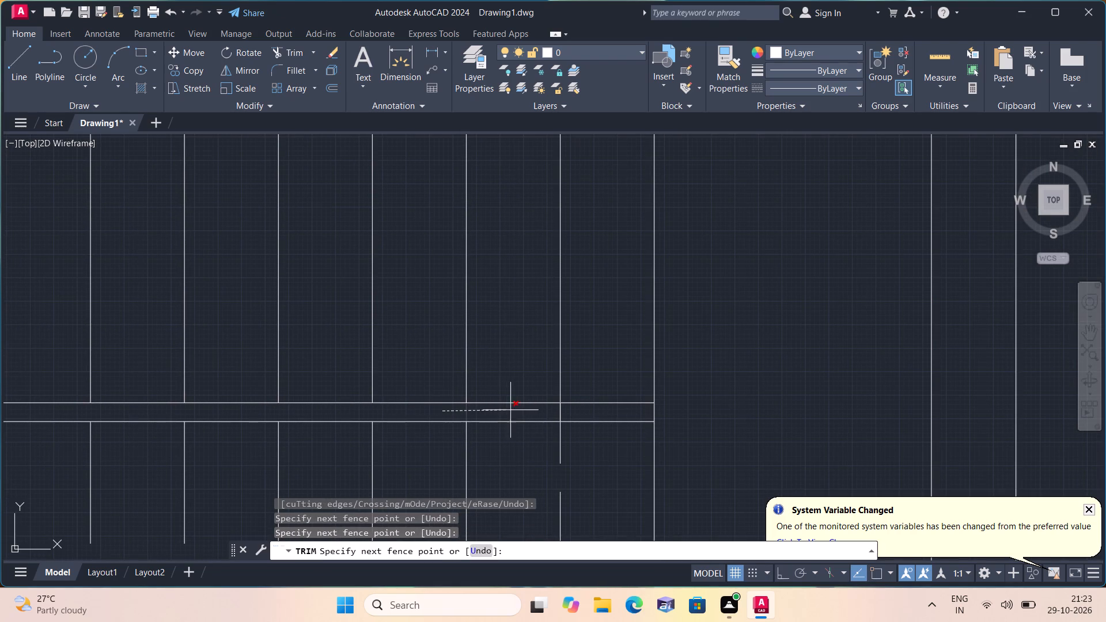
click(566, 408)
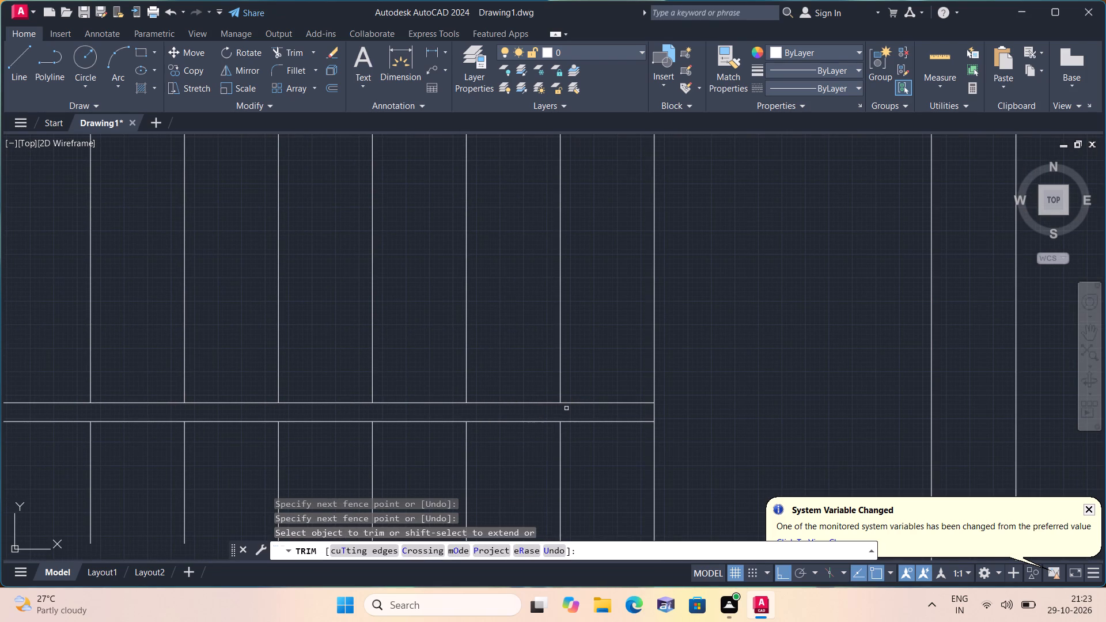
key(Escape)
Draw a direction line from the midpoint of the upper flight's starting edge past the second stair line, ending in half an arrowhead.
scroll(566, 408, down, 2)
scroll(572, 330, down, 1)
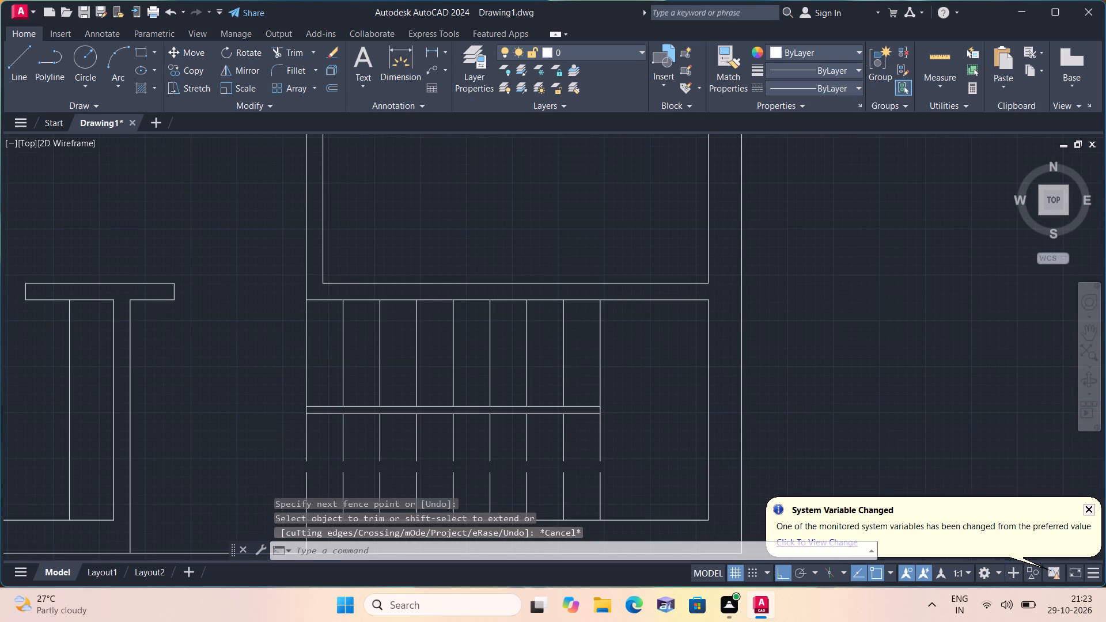
key(l)
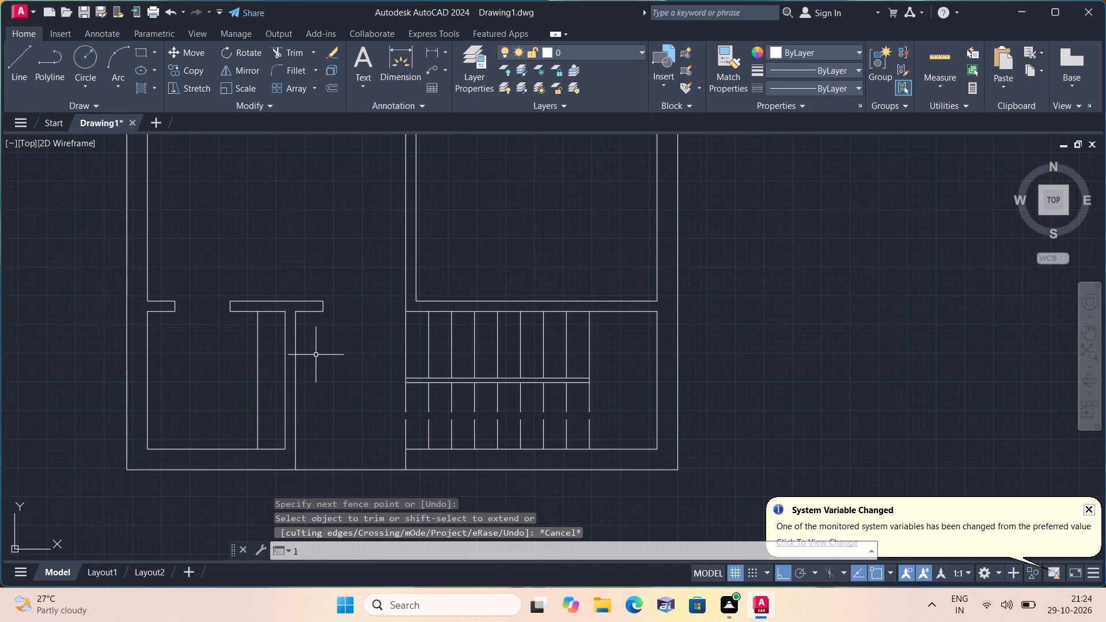
key(space)
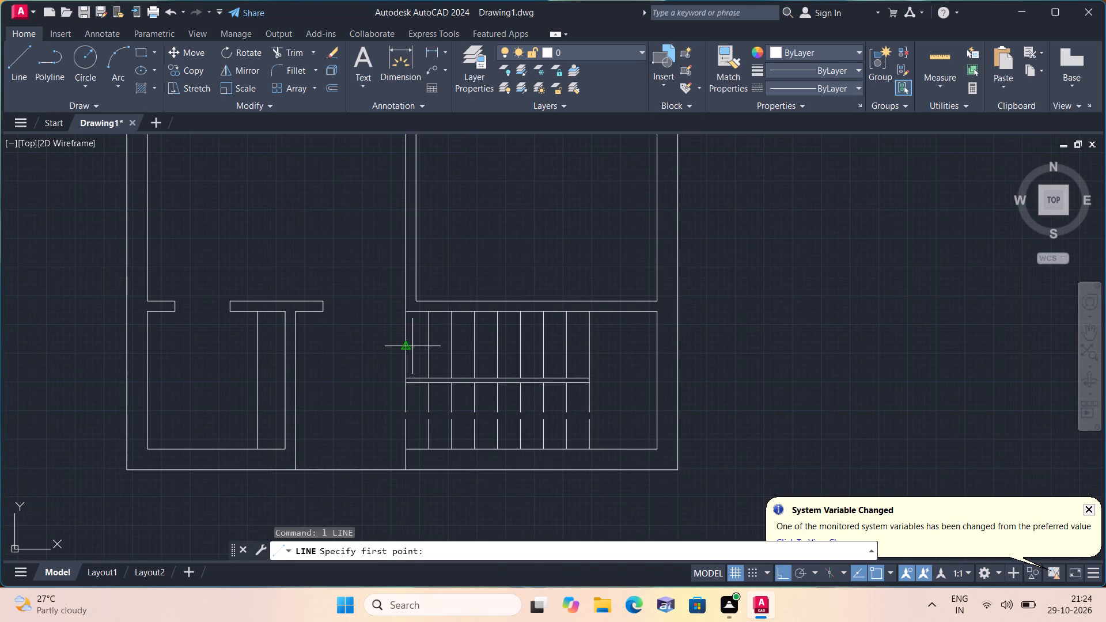
click(408, 351)
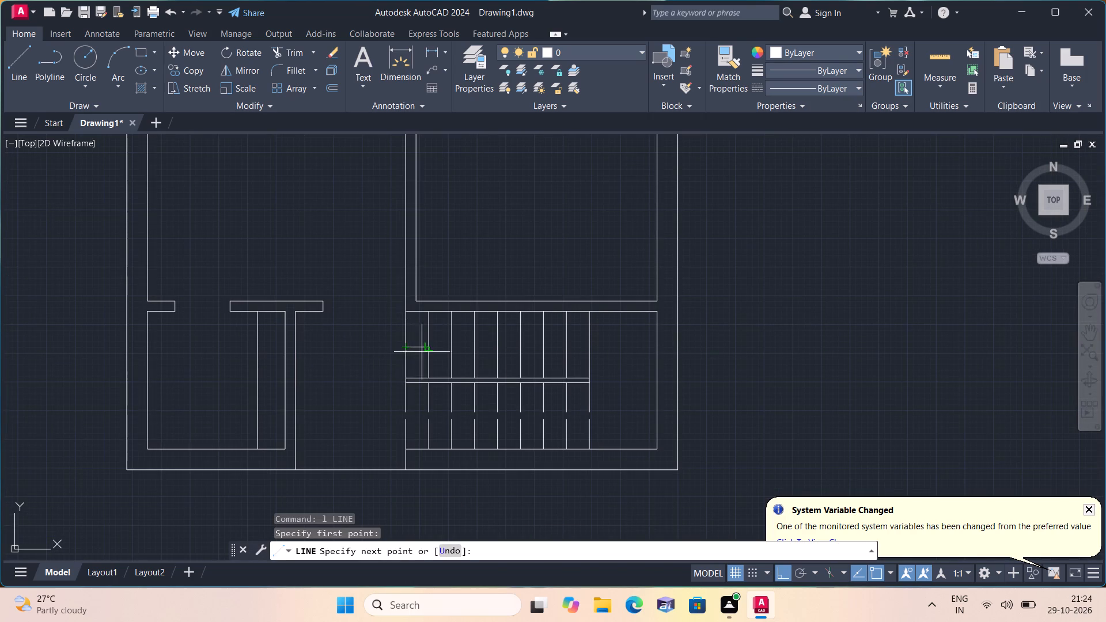
scroll(442, 353, up, 1)
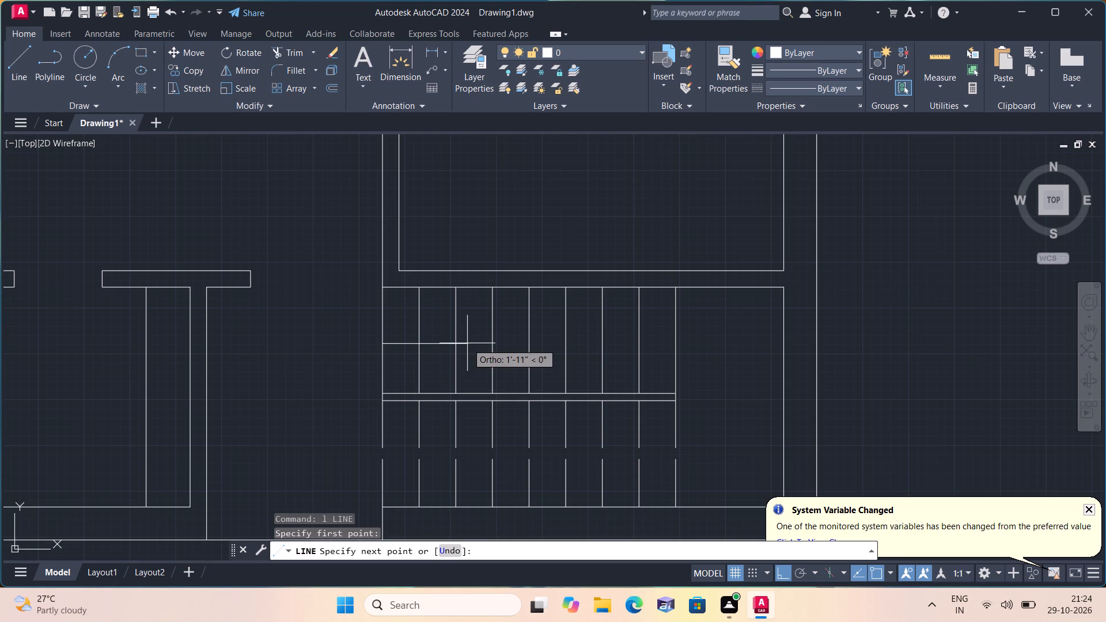
scroll(468, 343, up, 2)
click(486, 339)
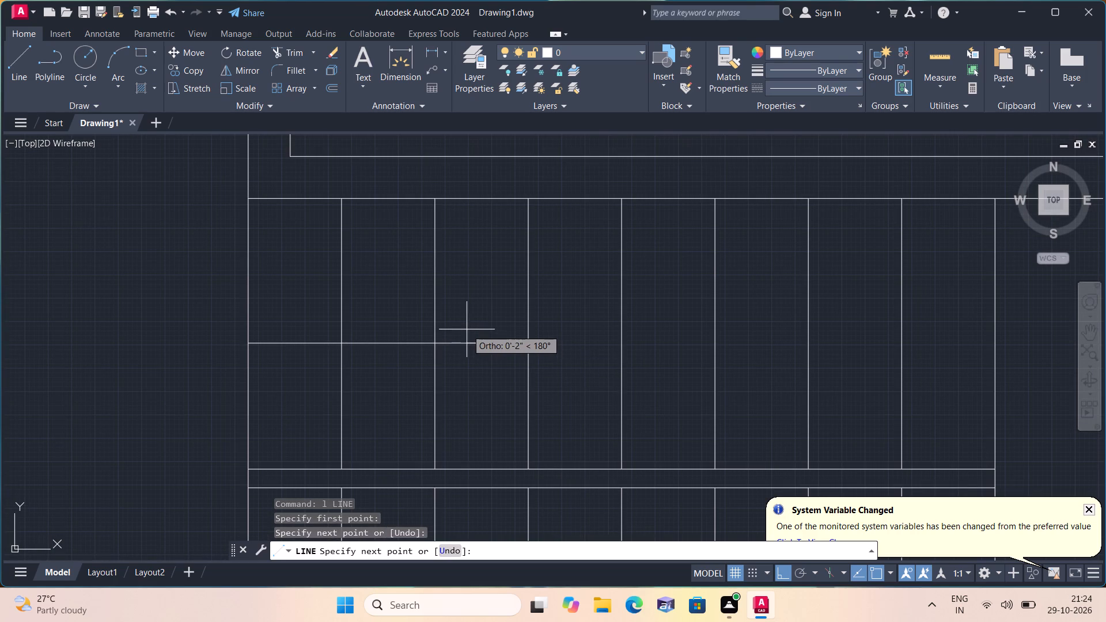
key(F8)
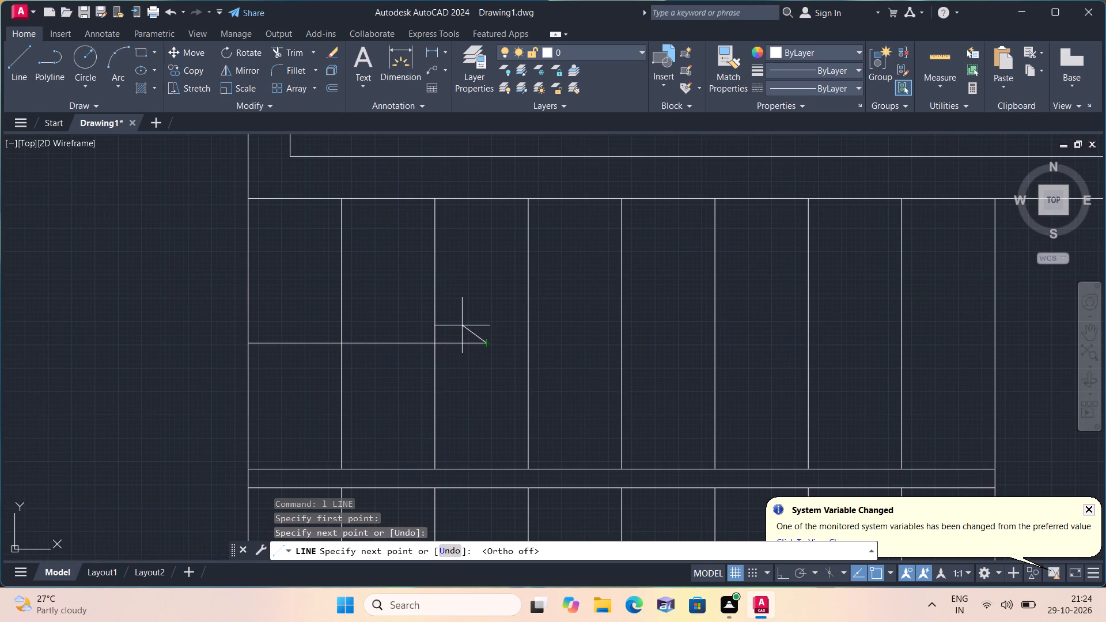
click(462, 327)
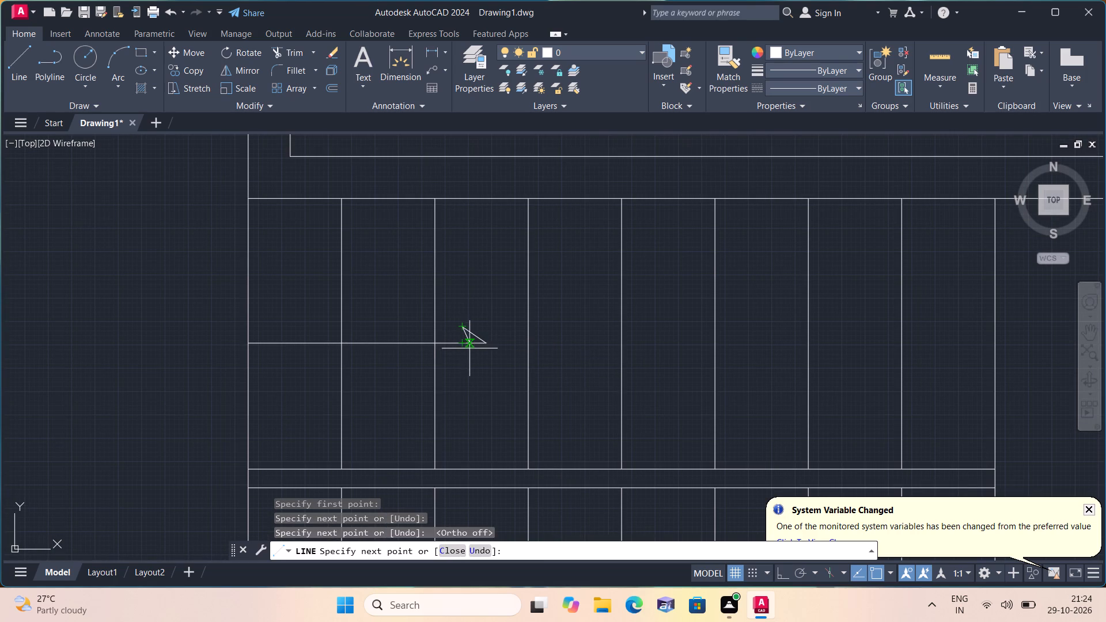
click(469, 343)
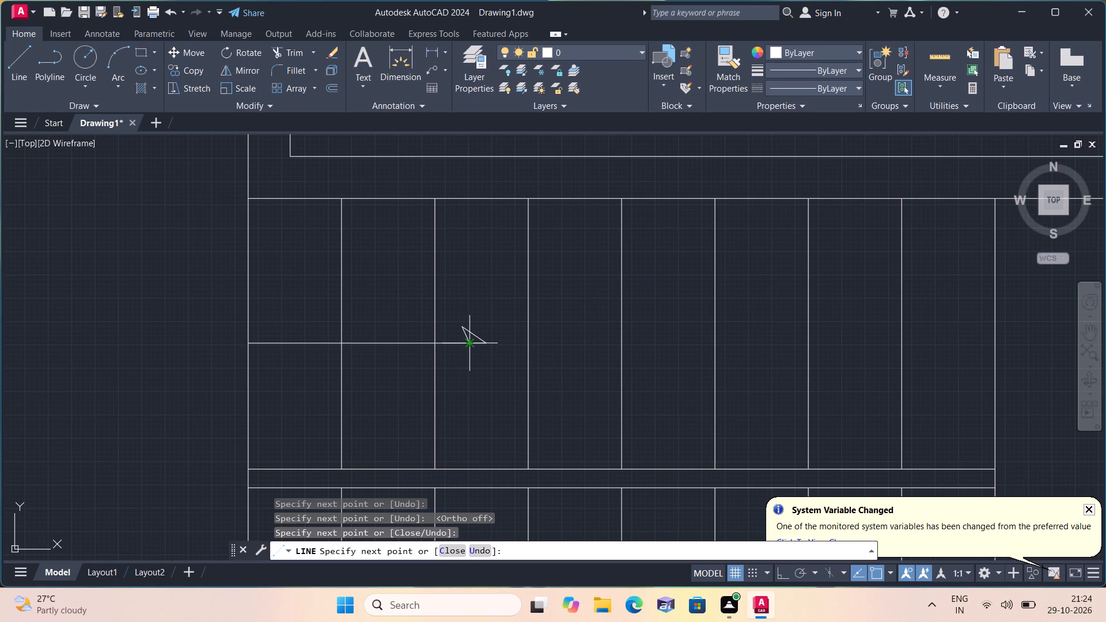
key(space)
Mirror the two half-arrowhead lines about the horizontal direction line, keeping the source objects.
scroll(467, 333, up, 2)
drag(488, 323, 463, 340)
click(454, 342)
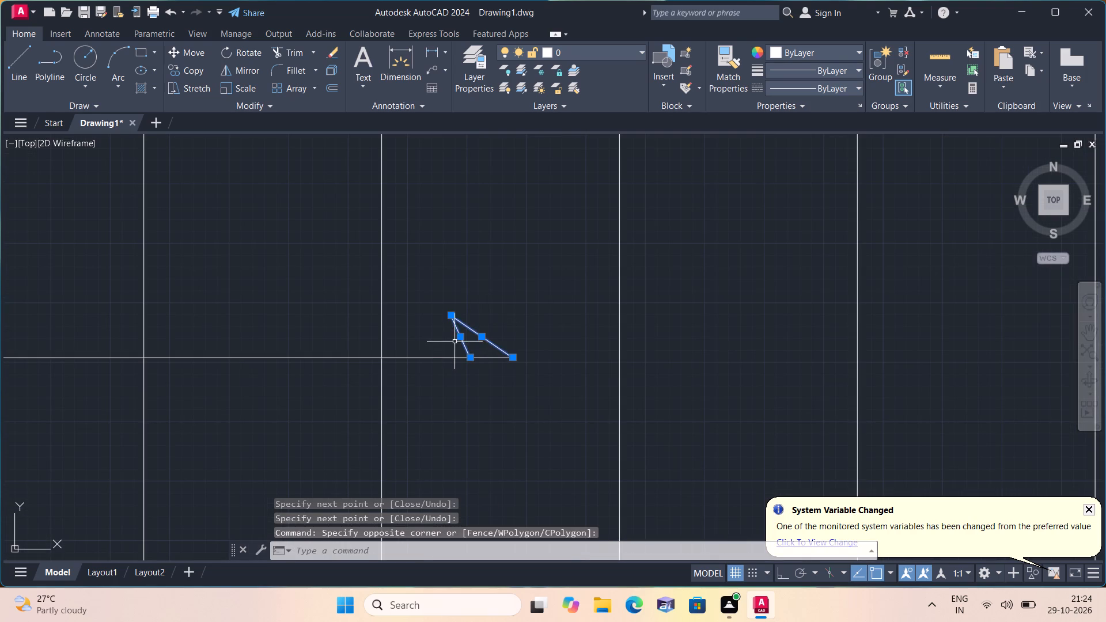
key(F8)
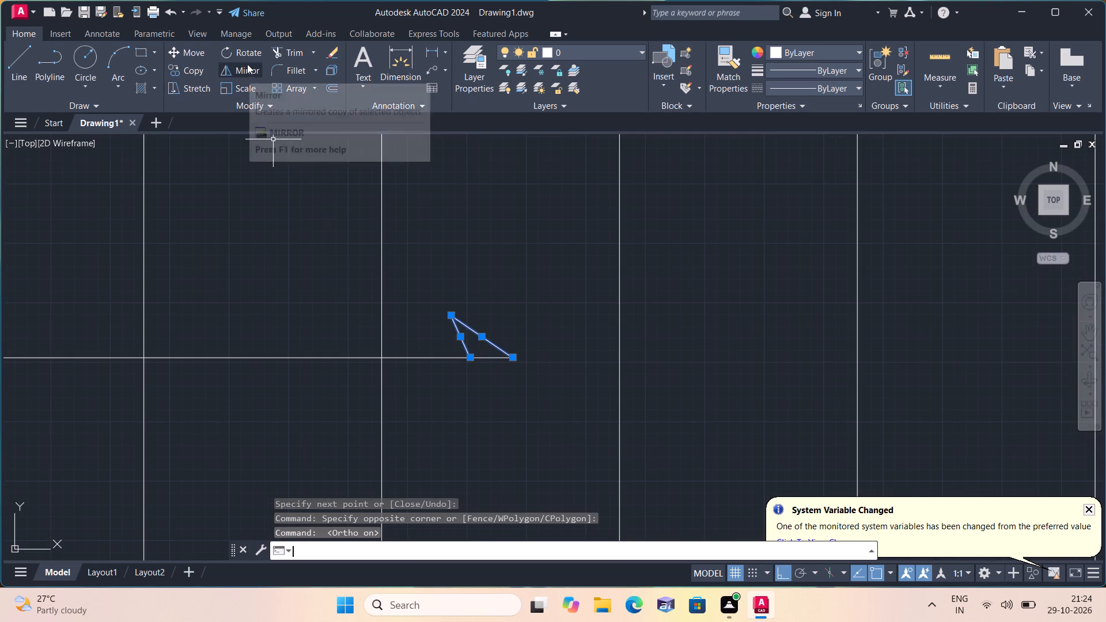
click(237, 71)
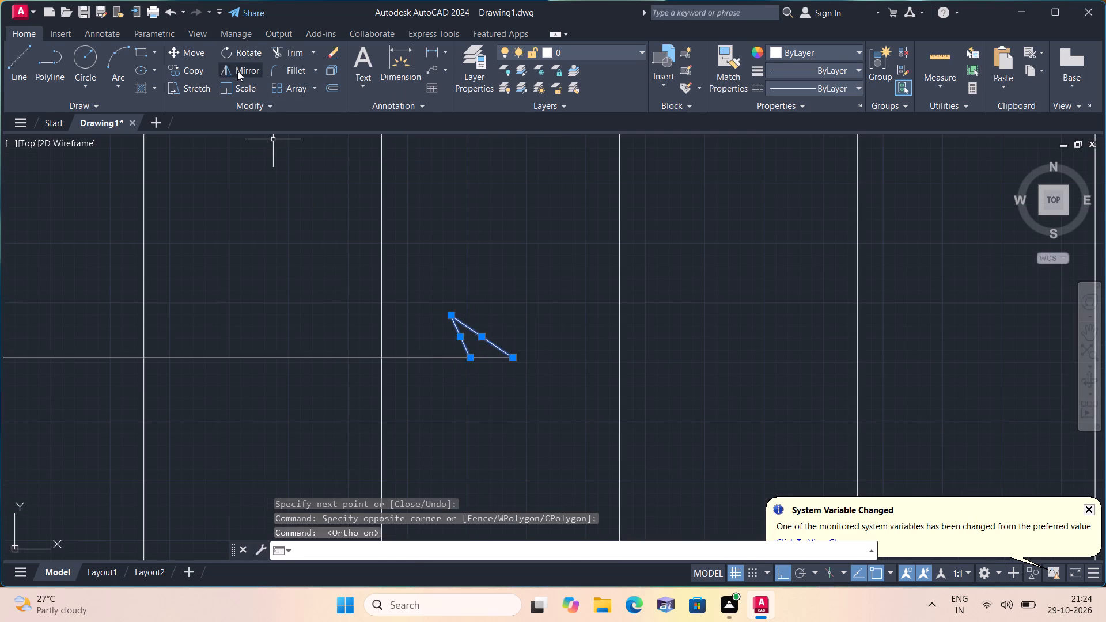
click(236, 70)
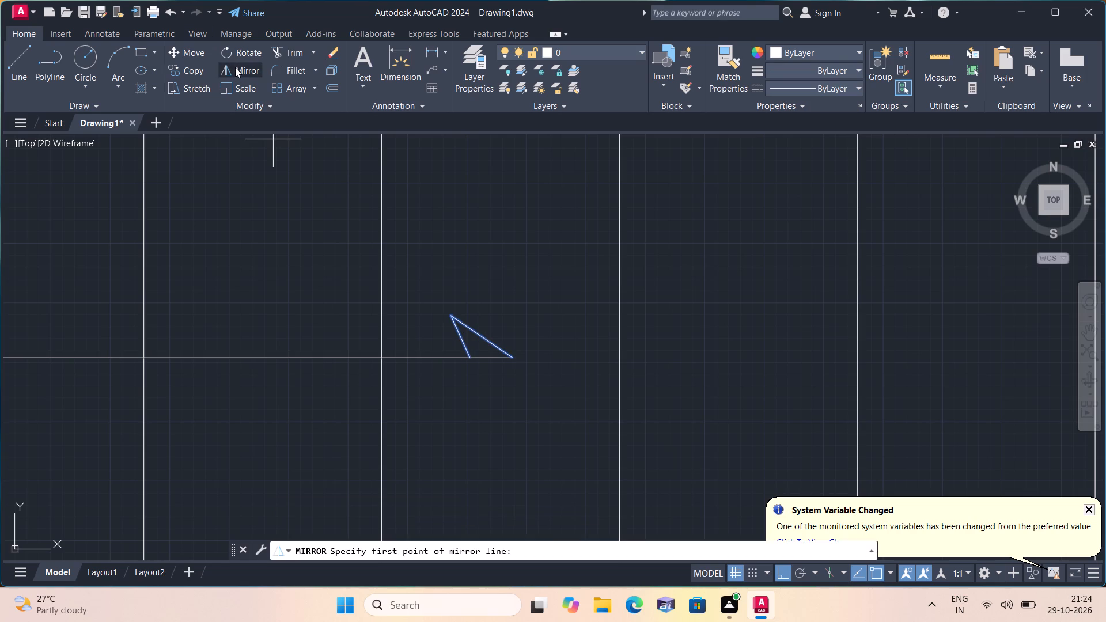
click(472, 356)
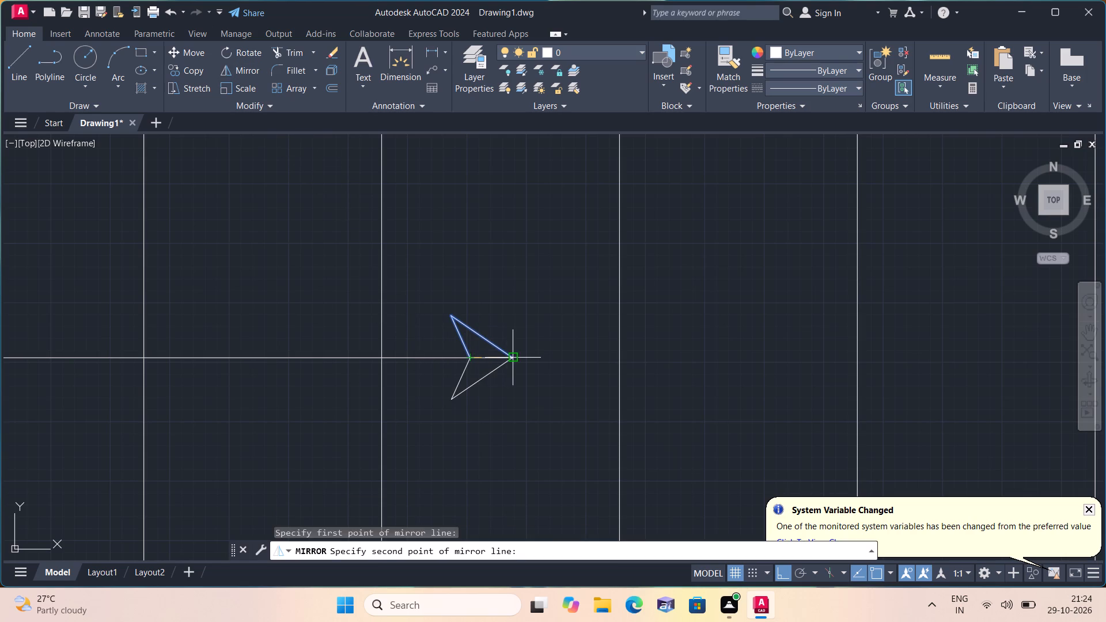
click(519, 356)
text(n)
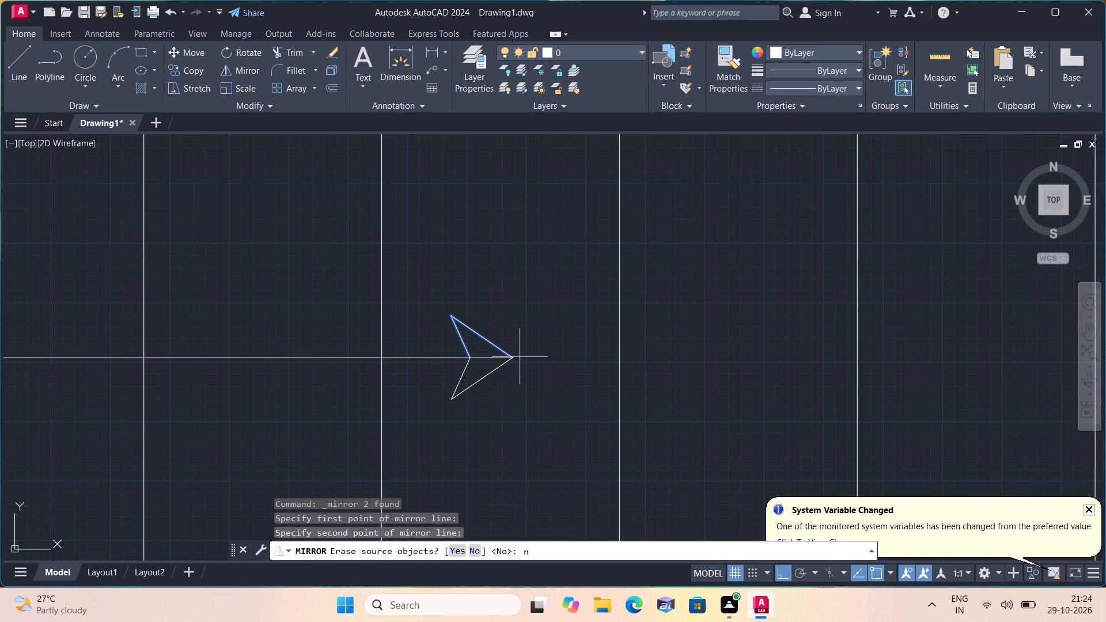
key(space)
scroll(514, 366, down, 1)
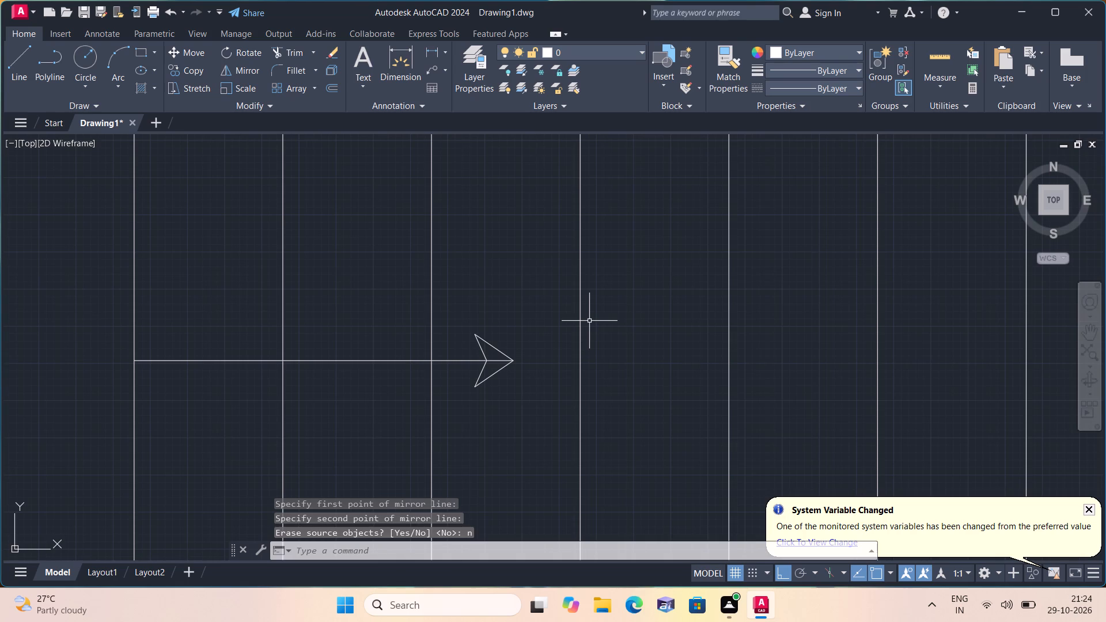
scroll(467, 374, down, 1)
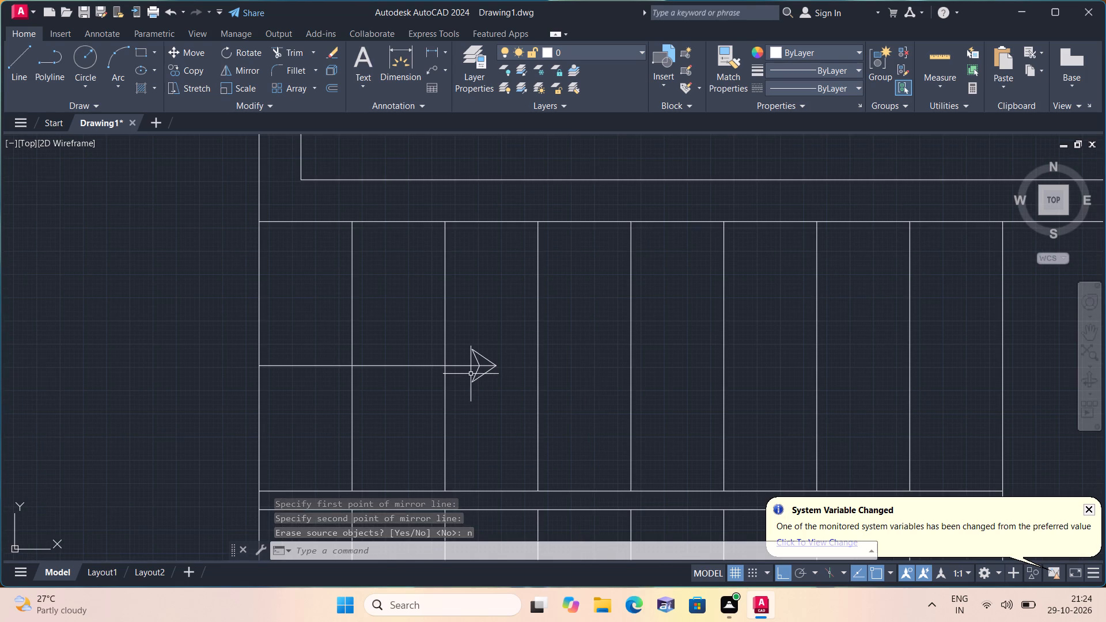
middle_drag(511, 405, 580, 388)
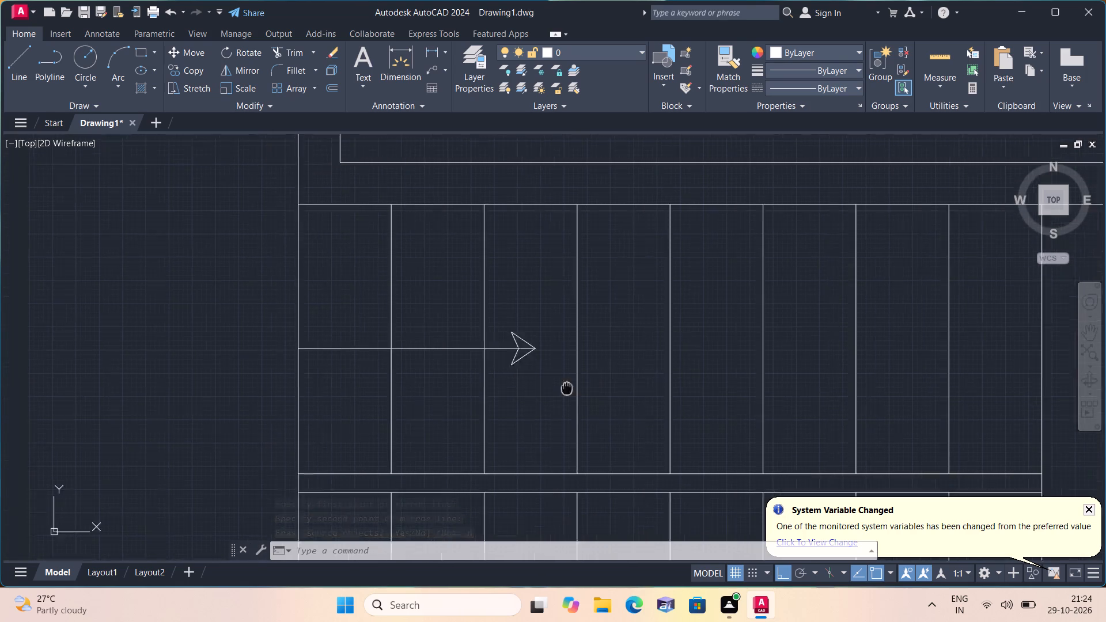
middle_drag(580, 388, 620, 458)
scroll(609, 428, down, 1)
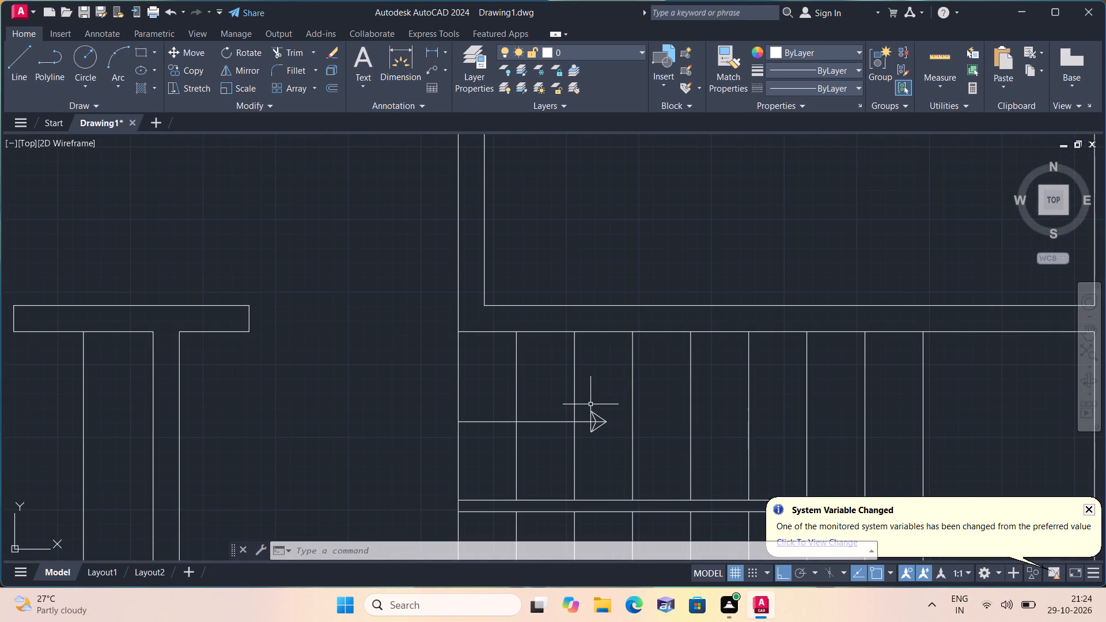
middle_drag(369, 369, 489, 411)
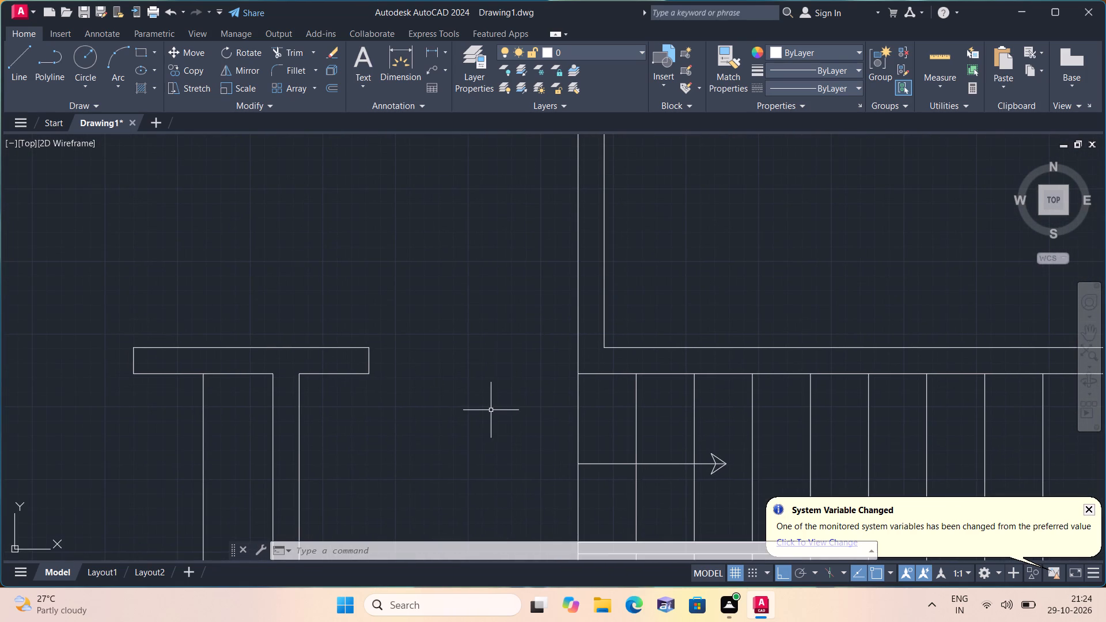
Draw a door leaf from the upper stair flight's top-left corner, 1" left and 3' up beside the wall.
key(l)
key(space)
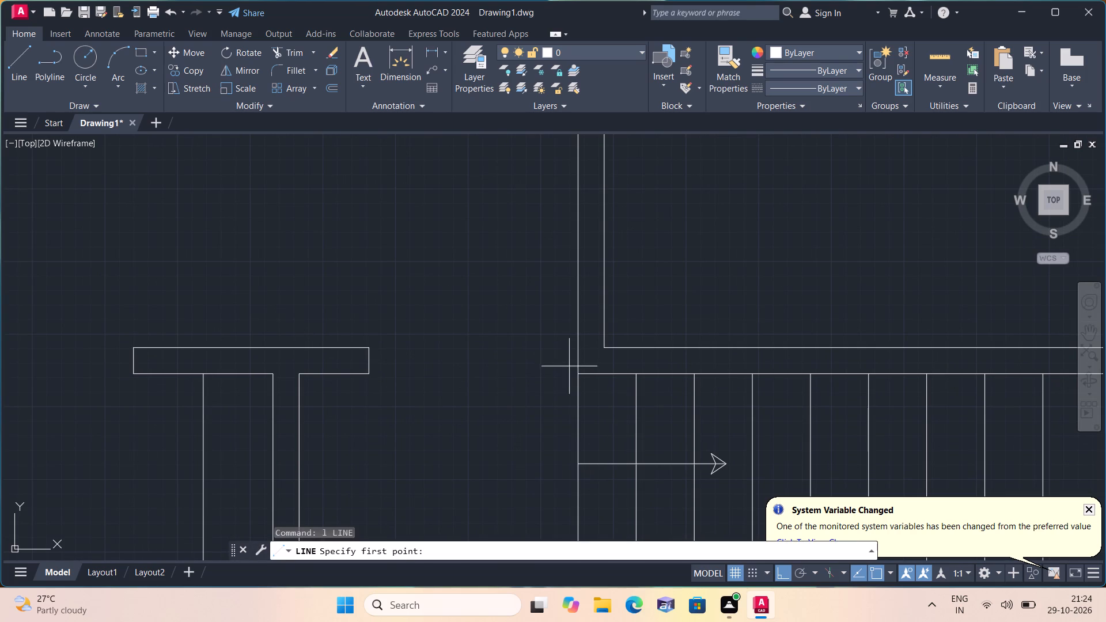
click(577, 374)
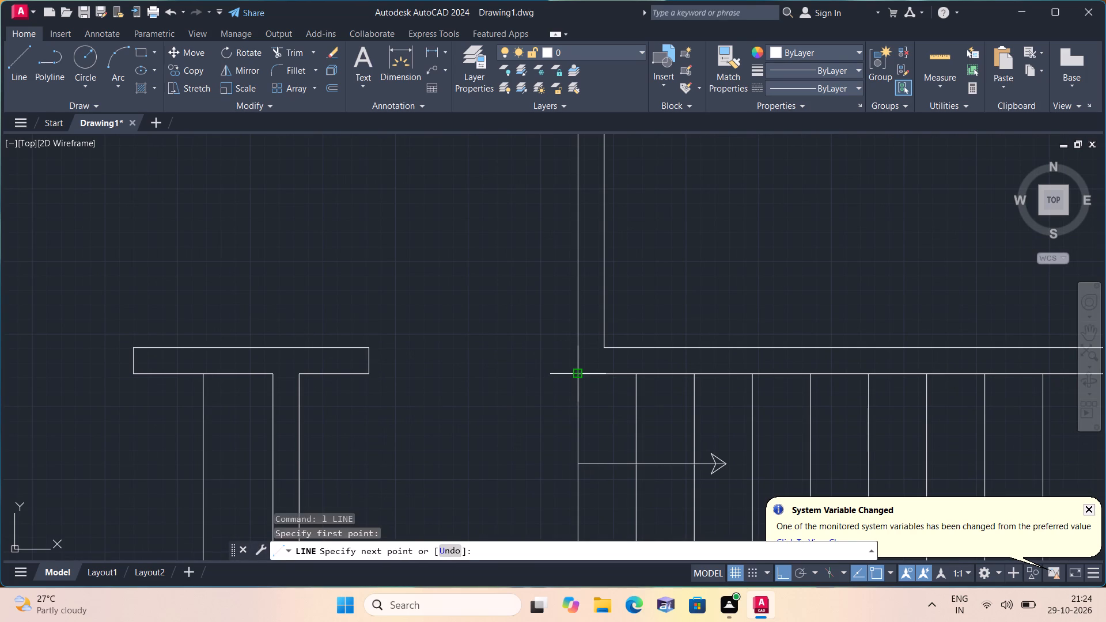
text(1")
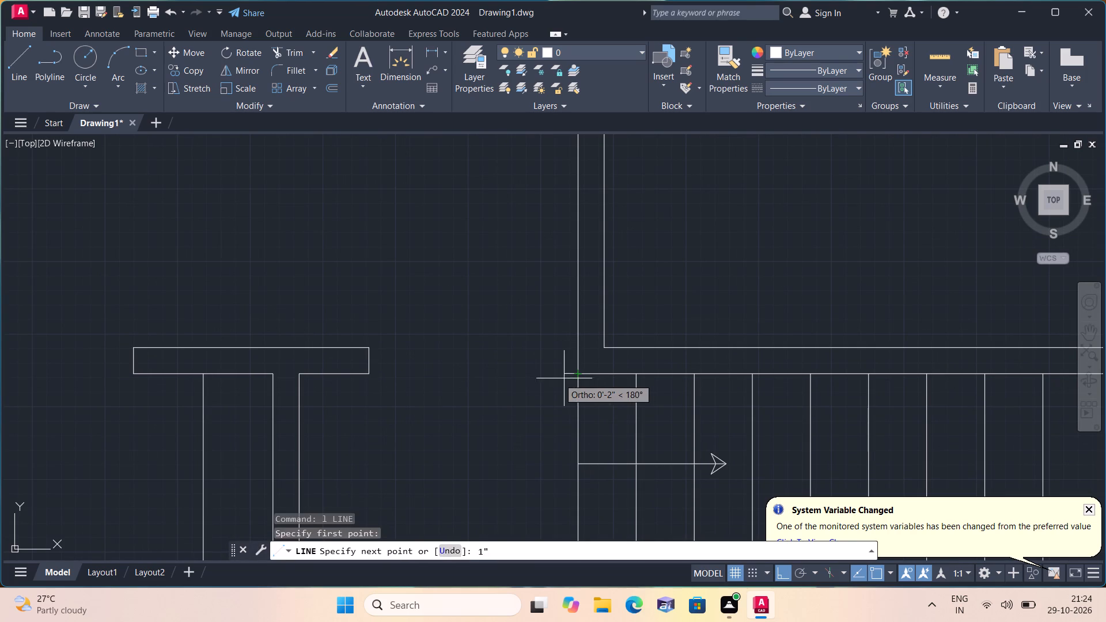
key(space)
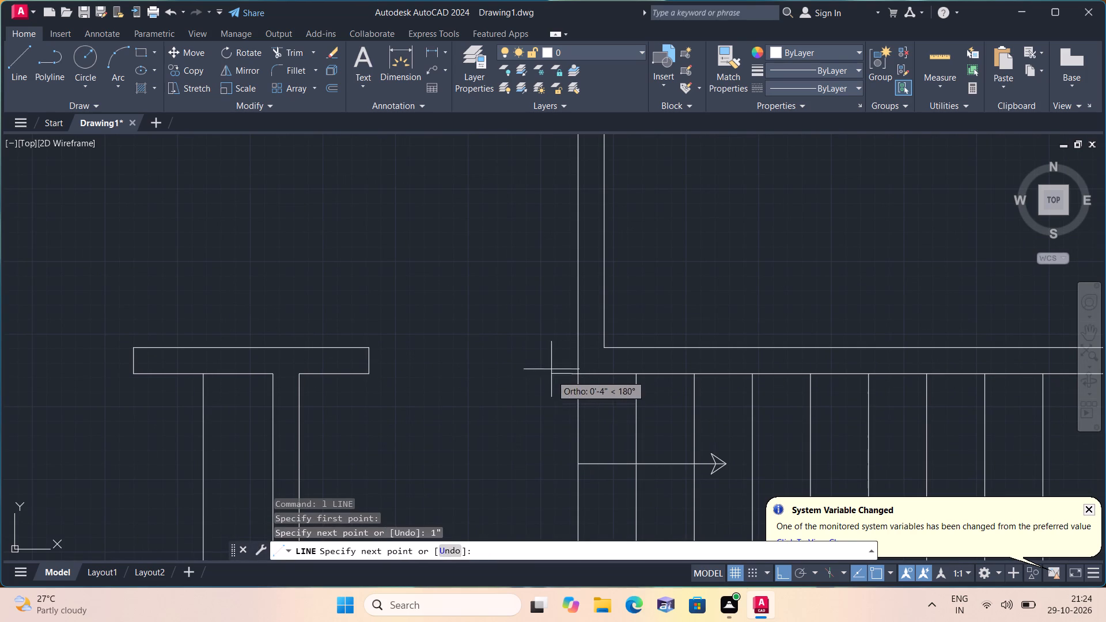
scroll(565, 232, down, 1)
text(3')
key(space)
key(space)
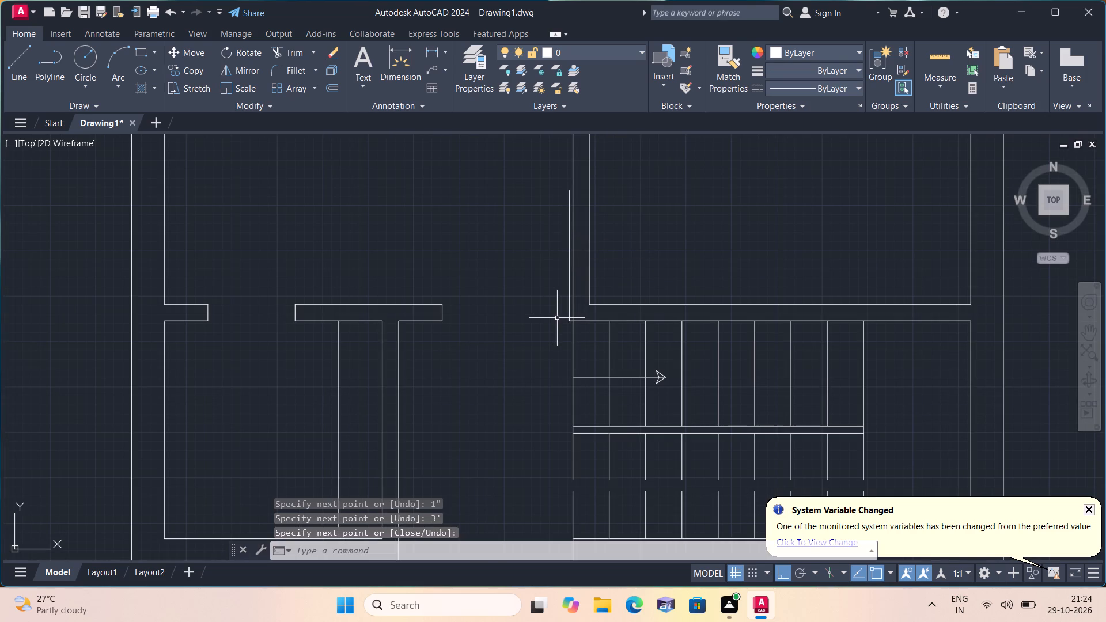
Draw a horizontal line across the door opening from the new leaf's lower end to the opposite wall end's lower corner.
key(space)
click(568, 320)
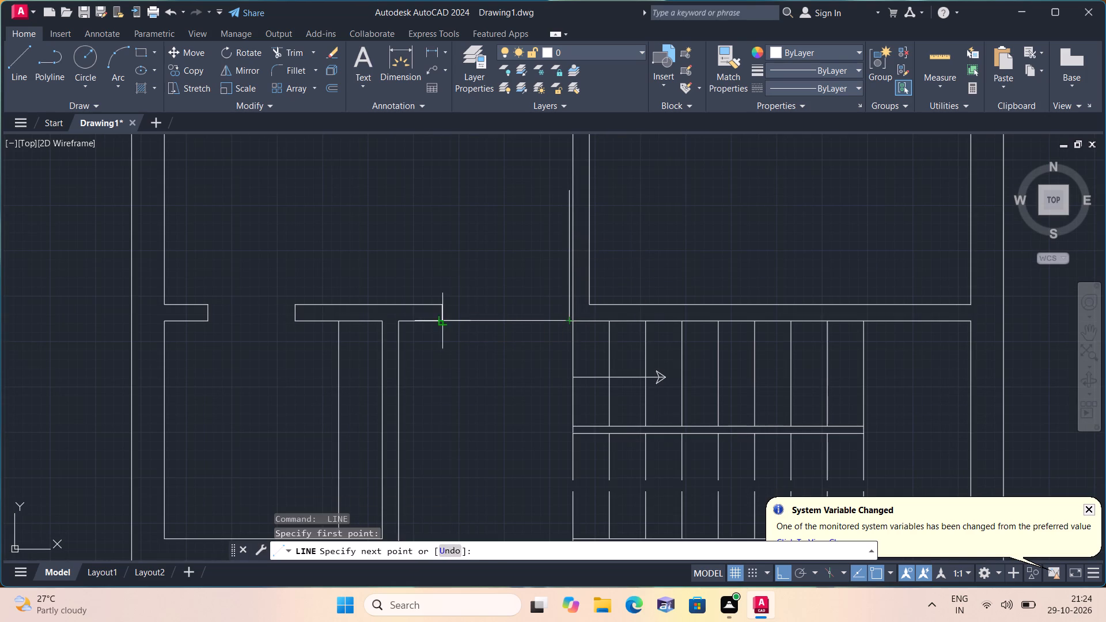
click(442, 321)
key(space)
Draw a door leaf from the short vertical partition's lower-right corner, 1" right and 2' up.
scroll(482, 251, down, 1)
middle_drag(483, 248, 481, 248)
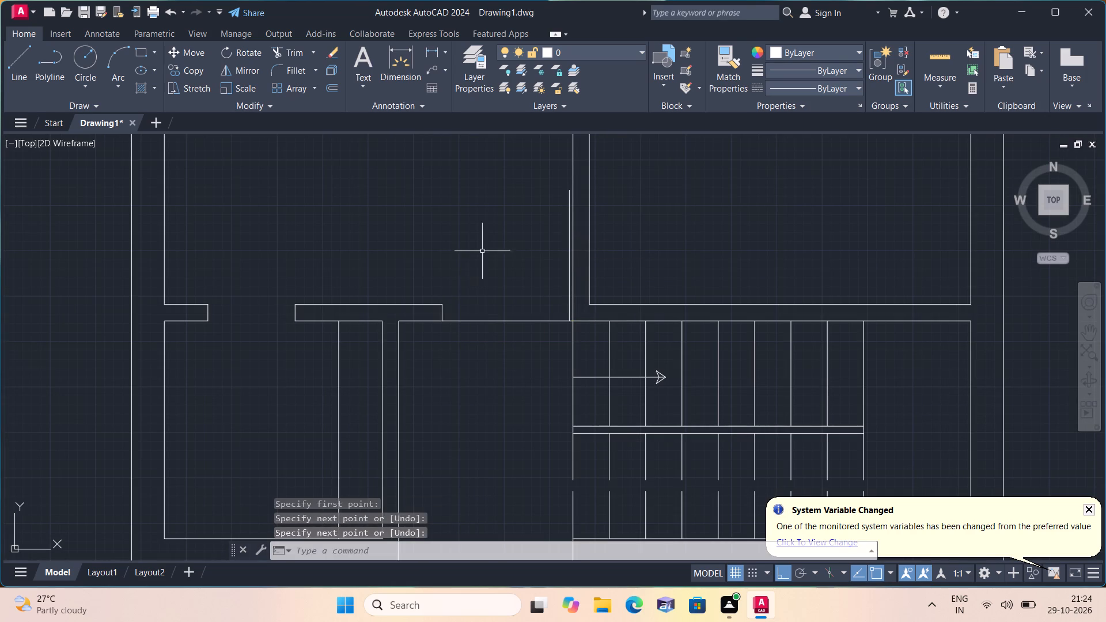
middle_drag(481, 248, 476, 428)
middle_drag(495, 338, 489, 405)
key(space)
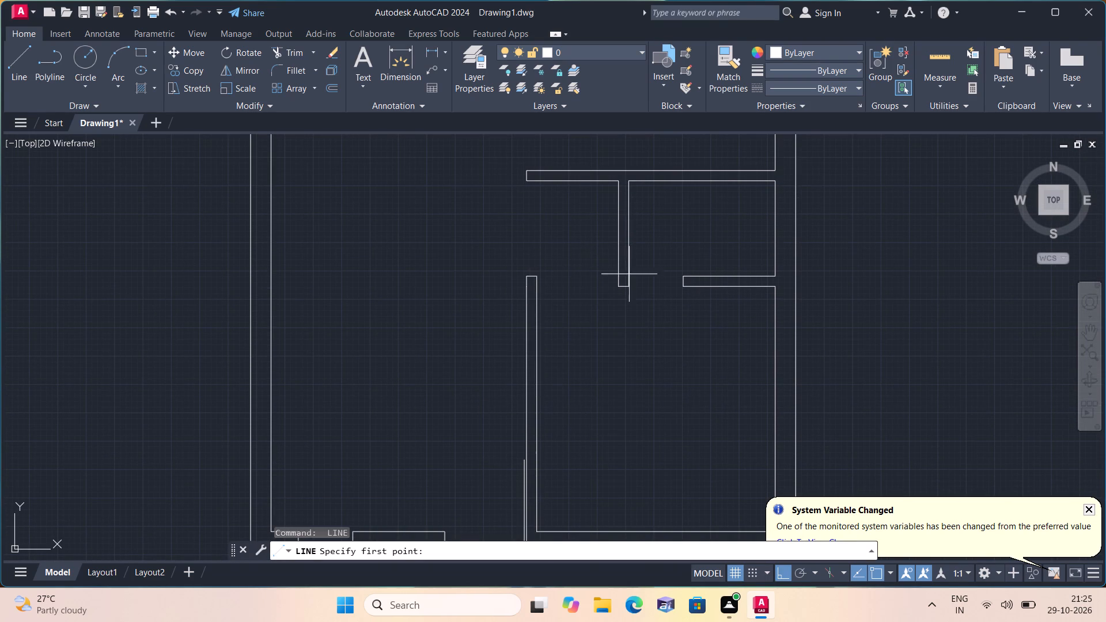
scroll(648, 283, up, 3)
scroll(580, 302, up, 1)
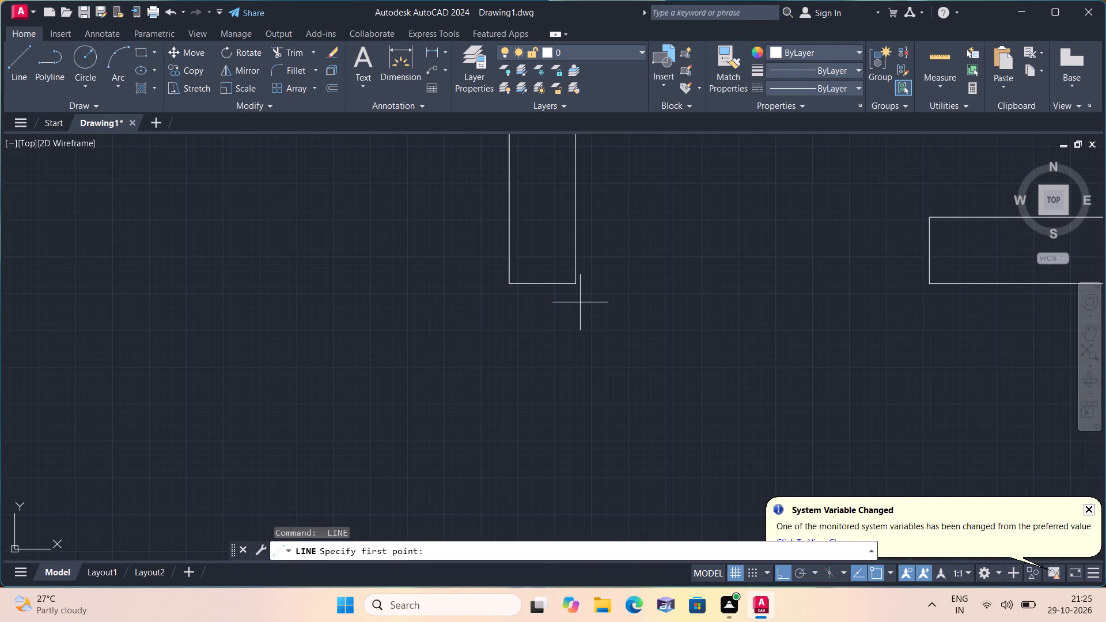
click(580, 286)
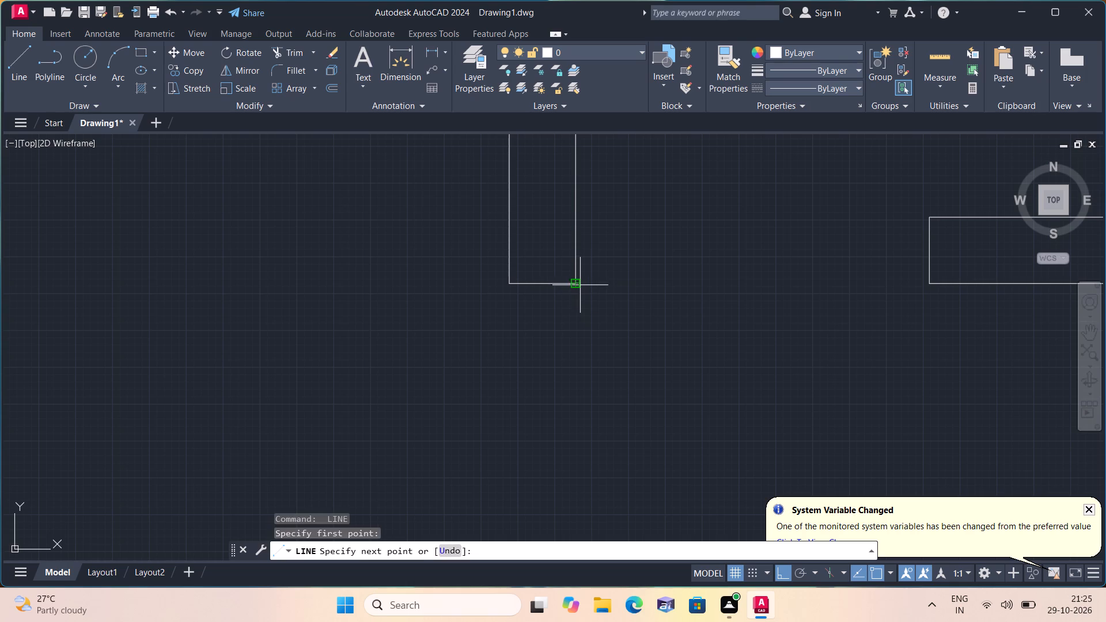
key(1)
text(")
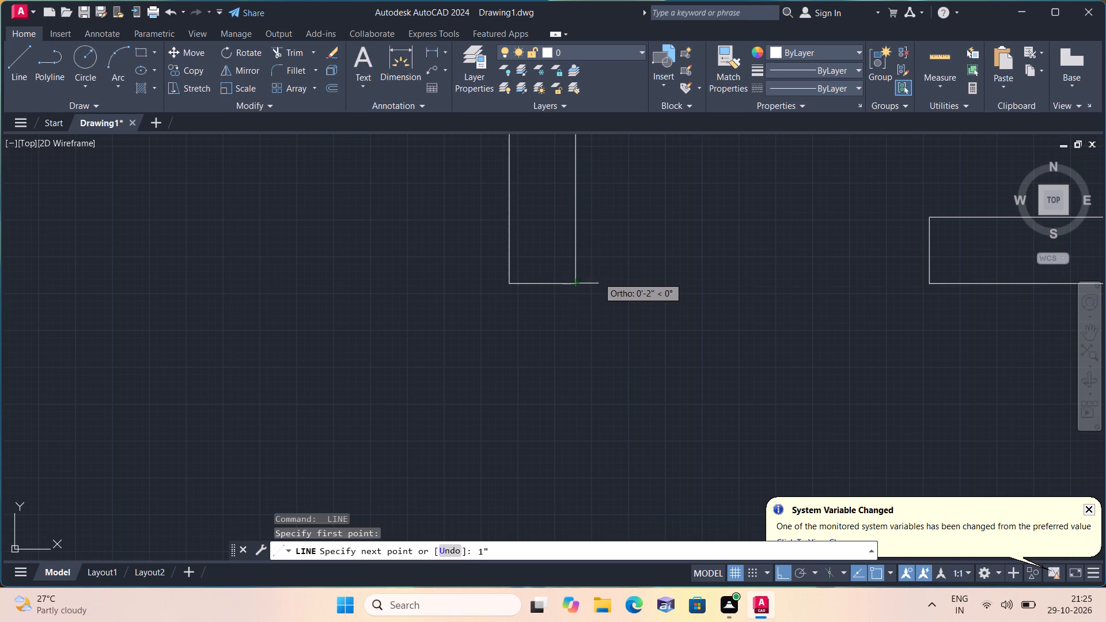
key(space)
middle_drag(592, 196, 585, 295)
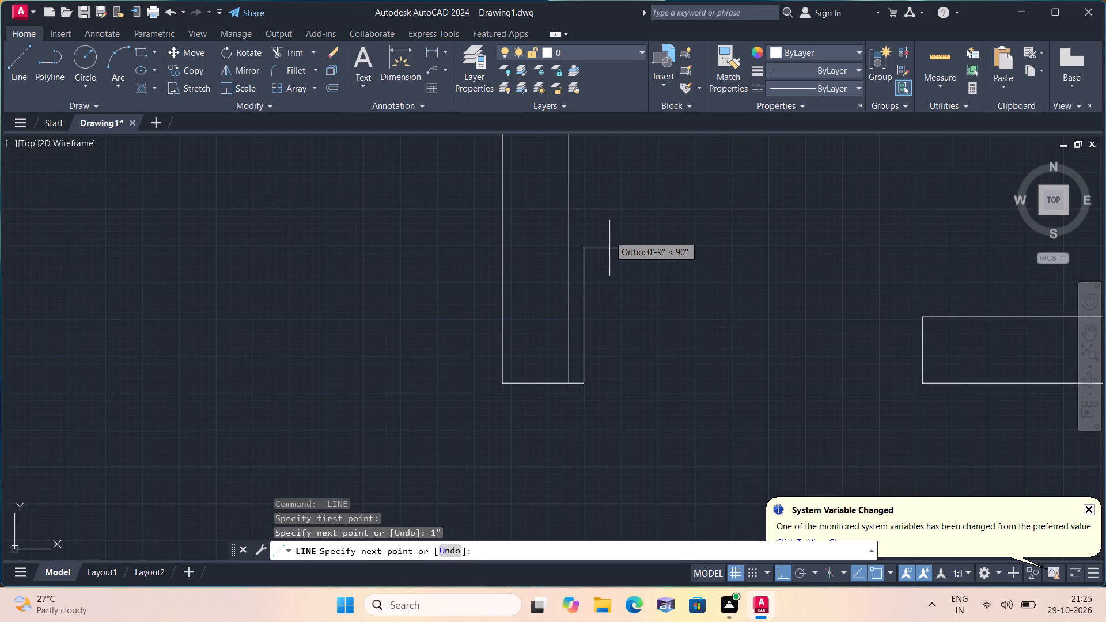
text(2')
key(space)
key(space)
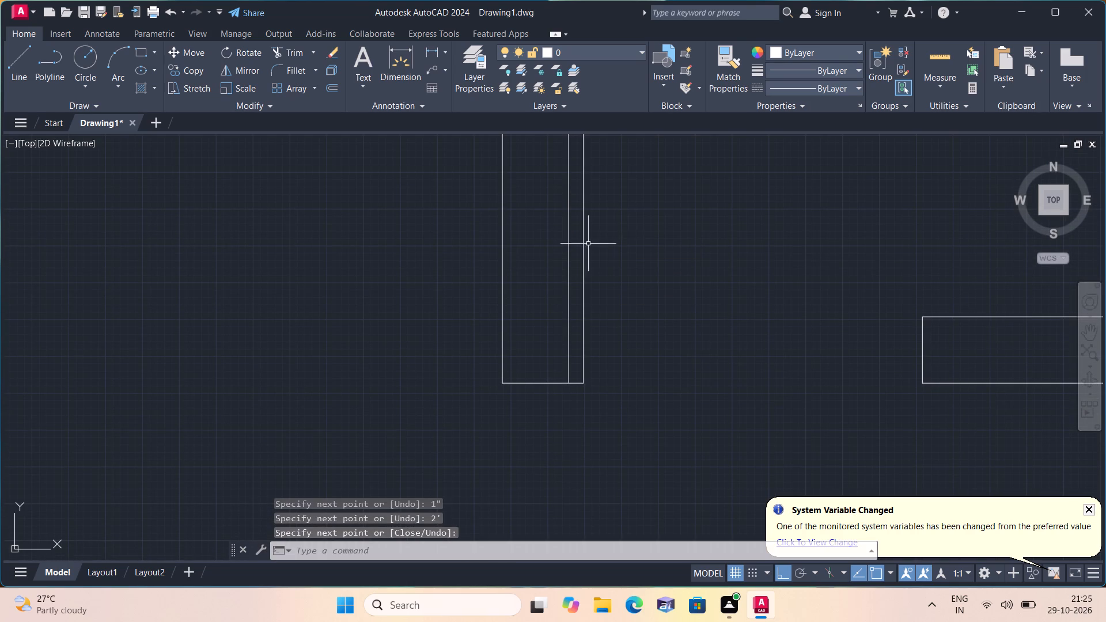
Draw a door leaf from the lower-left corner of the horizontal wall above that partition, 1" down and 3' right.
scroll(523, 274, down, 2)
middle_drag(405, 264, 479, 305)
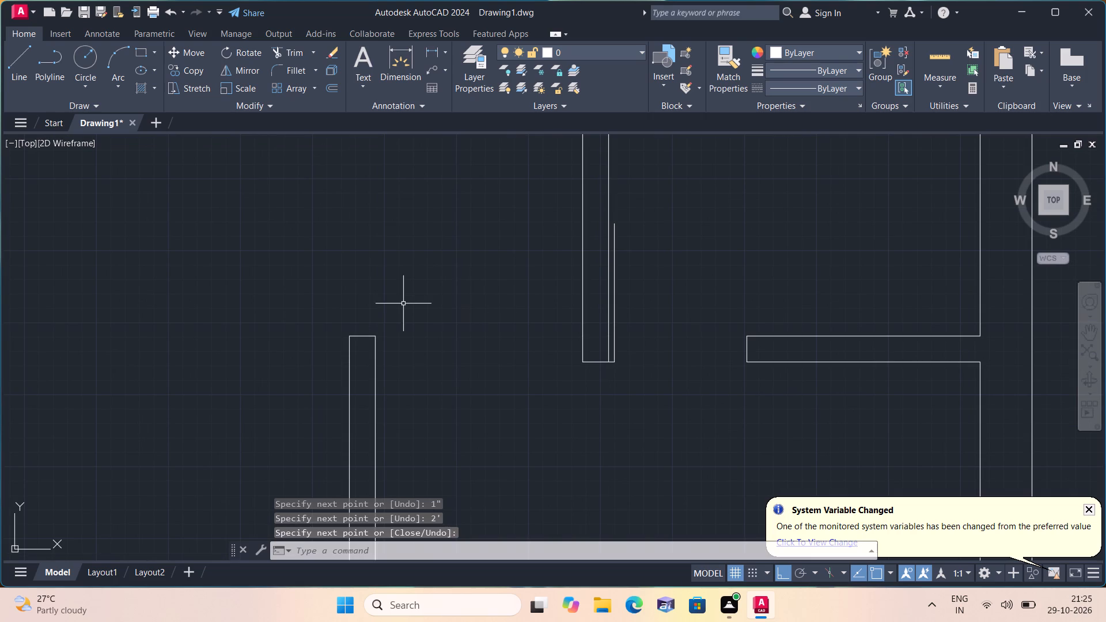
key(space)
middle_drag(367, 301, 387, 385)
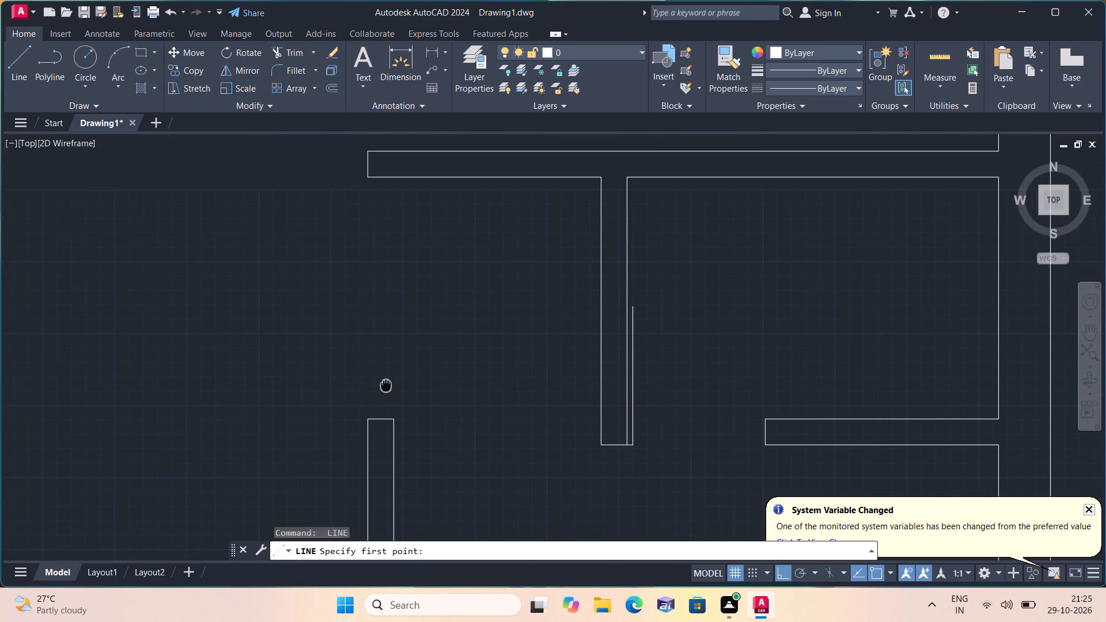
click(372, 182)
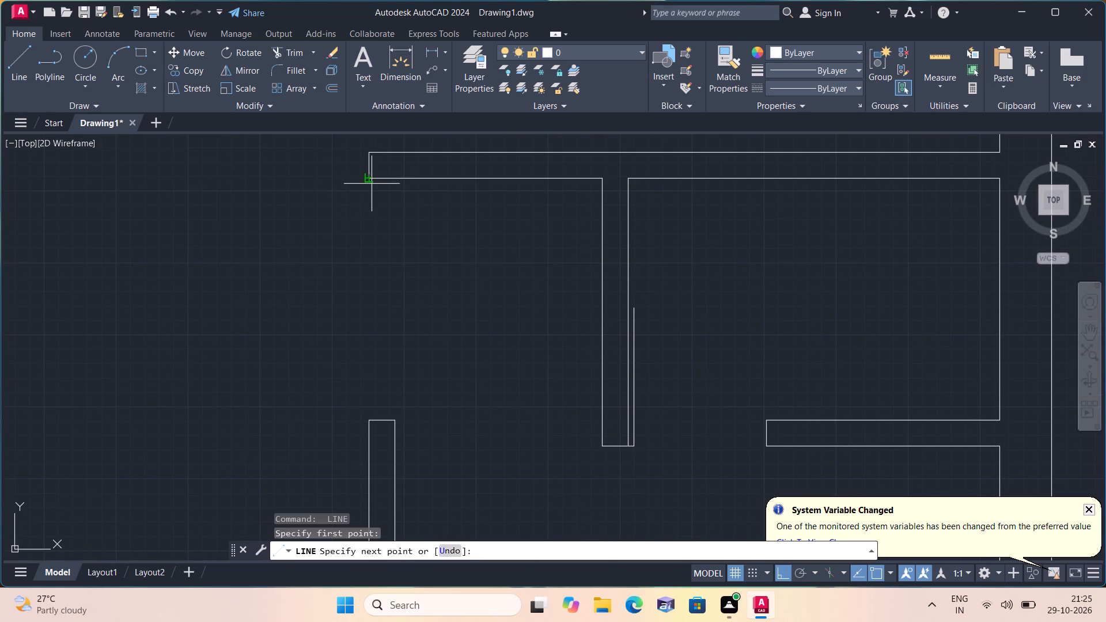
text(1")
key(space)
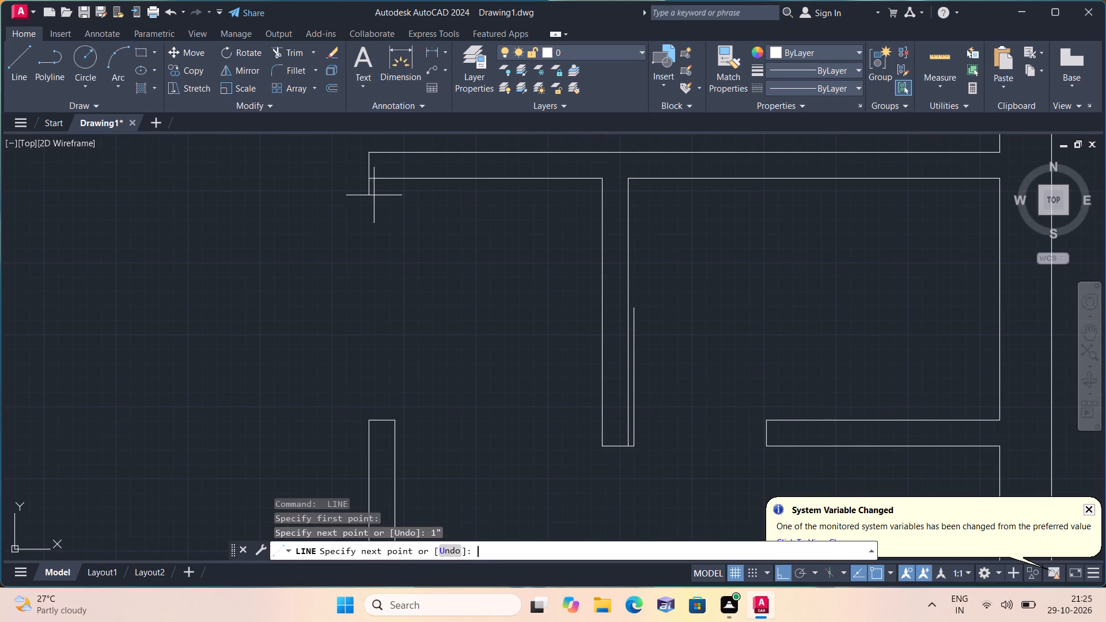
text(3')
key(space)
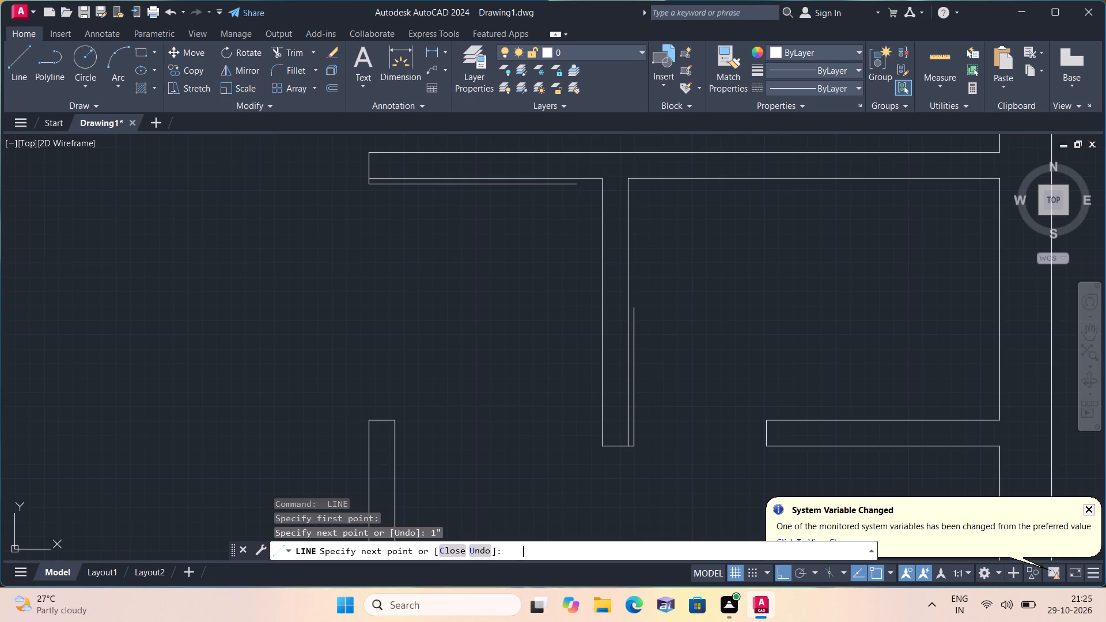
key(space)
Draw a door leaf from the same horizontal wall's upper-left corner, 1" up and 3' right.
middle_drag(407, 251, 456, 389)
scroll(405, 251, down, 1)
scroll(456, 389, down, 1)
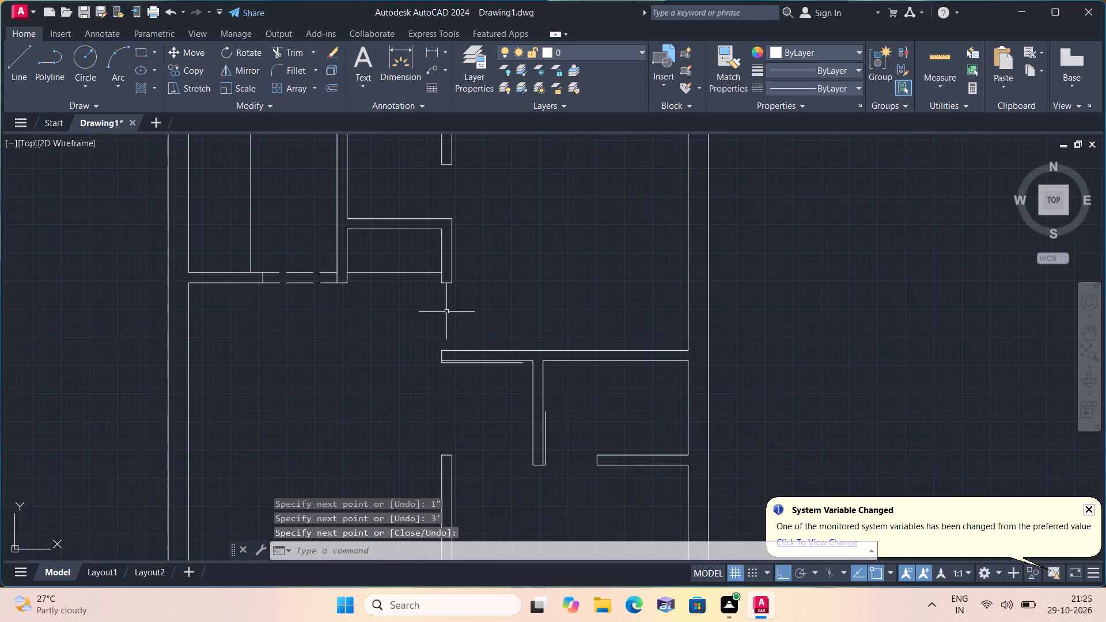
key(space)
scroll(441, 320, up, 1)
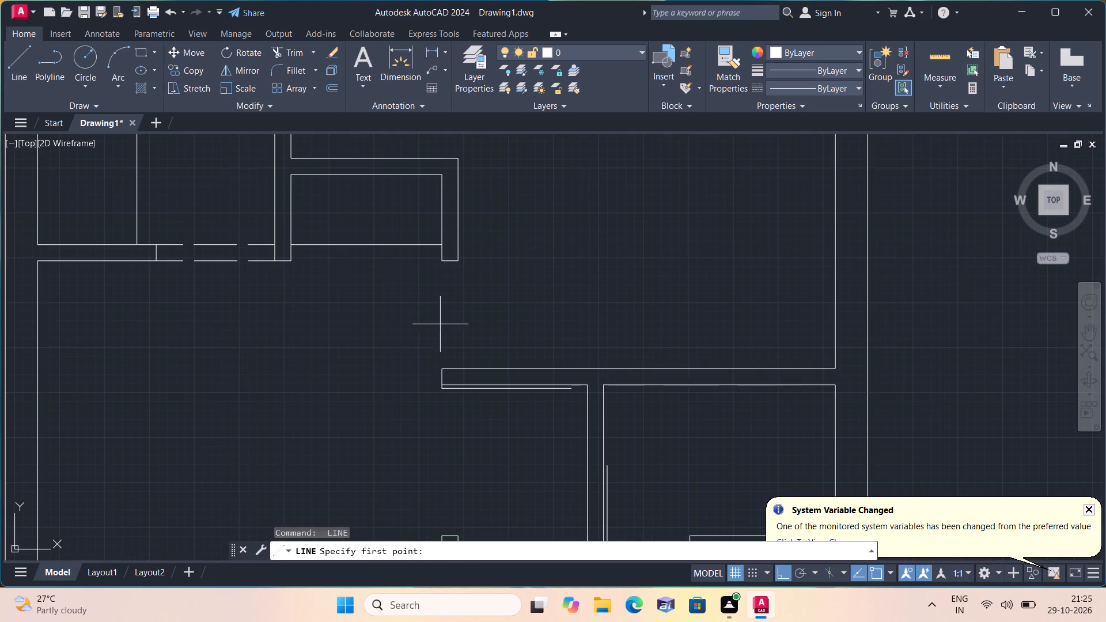
click(445, 367)
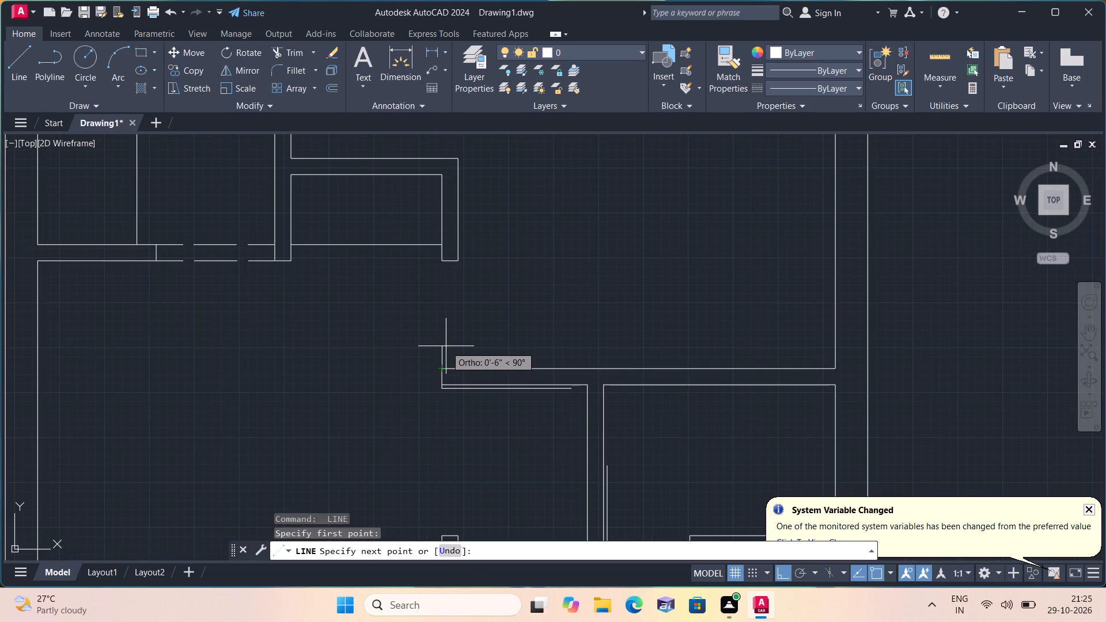
text(1")
key(space)
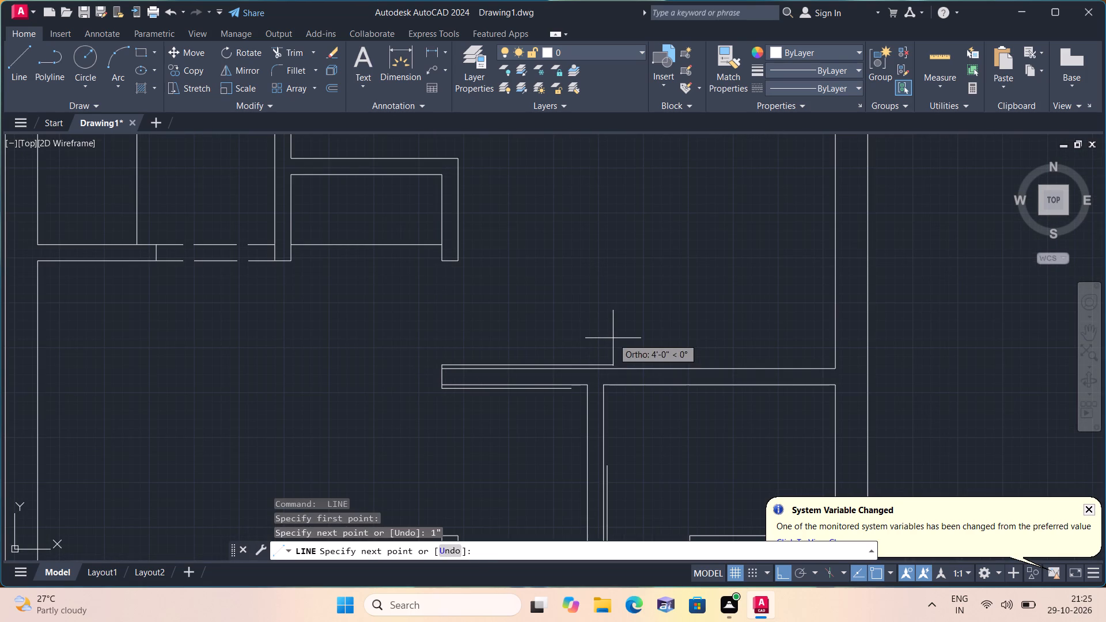
key(3)
text(')
key(space)
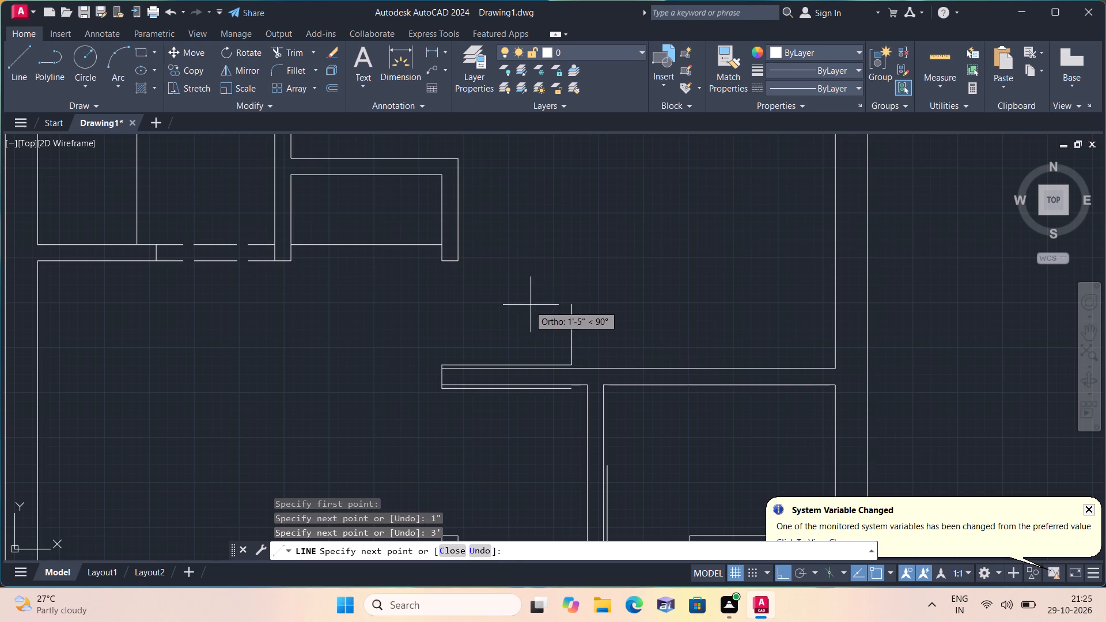
key(space)
Draw a door leaf from the upper-right corner of the small closet's wall, 1" up and 2' left.
scroll(518, 311, down, 1)
middle_drag(416, 304, 485, 390)
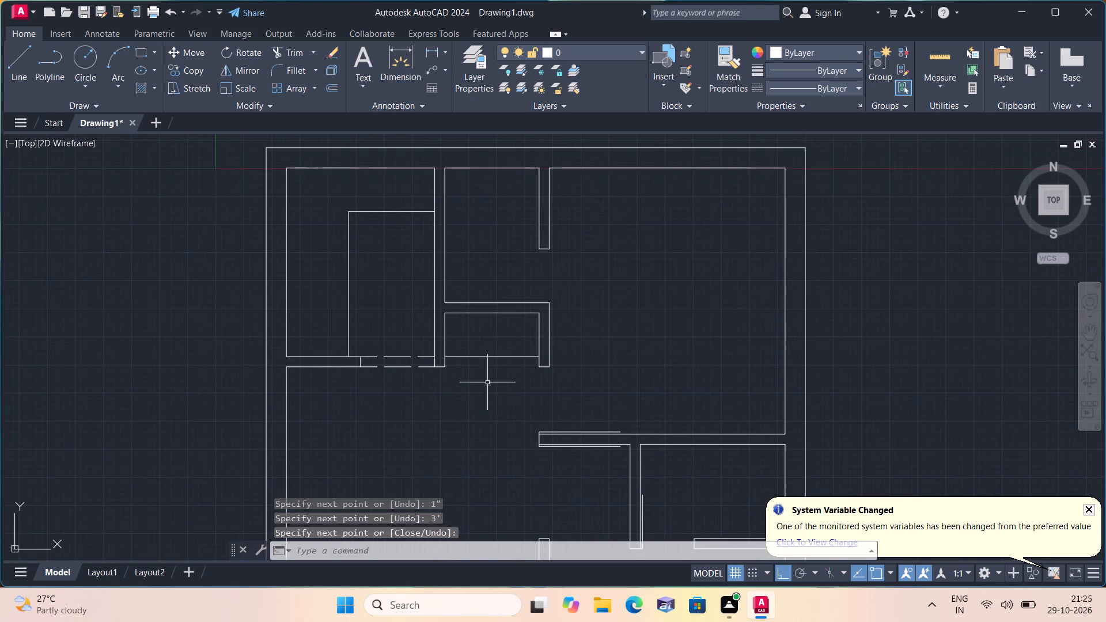
key(space)
scroll(557, 286, up, 1)
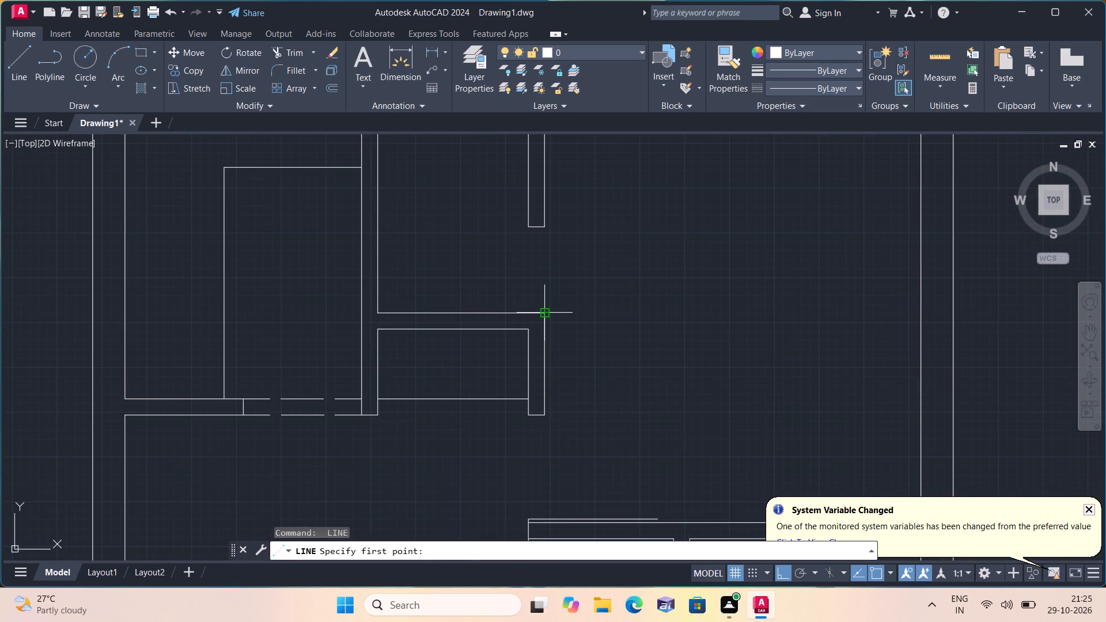
click(543, 310)
text(1")
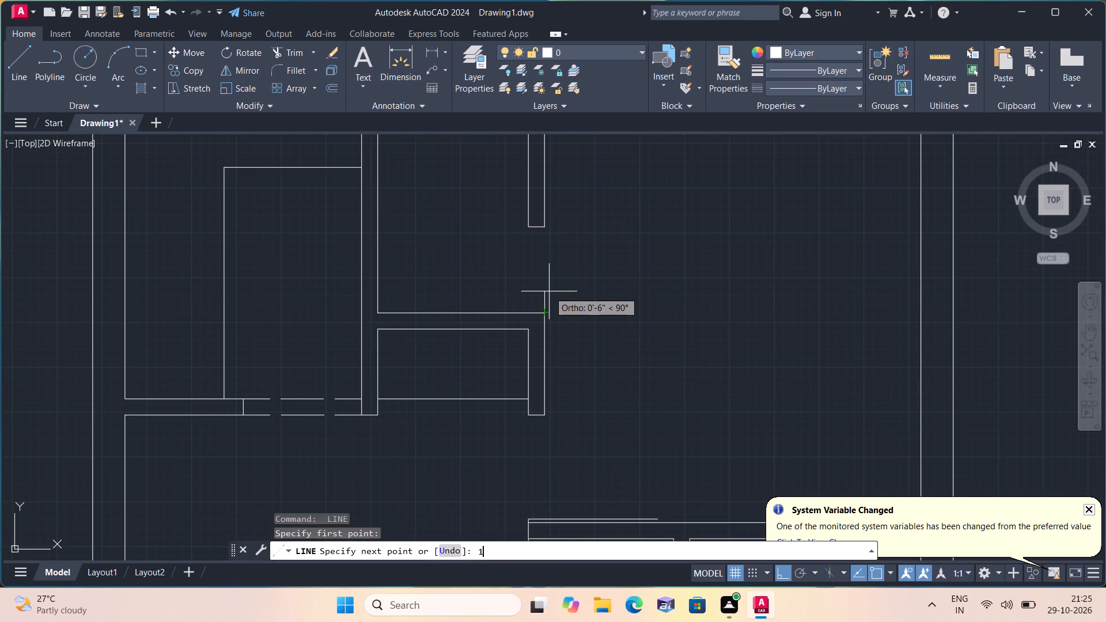
key(space)
text(2')
key(space)
key(space)
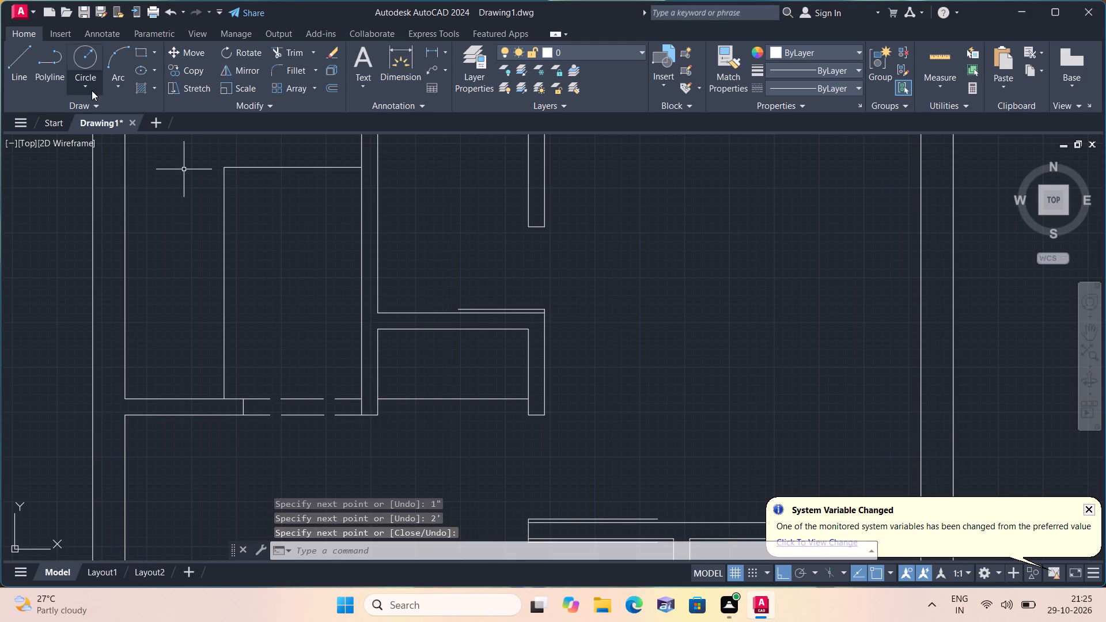
Draw a Start, End, Direction arc from the 2' leaf's free end above the closet to the upper wall stub's lower-left corner, tangent upward.
click(124, 83)
click(177, 256)
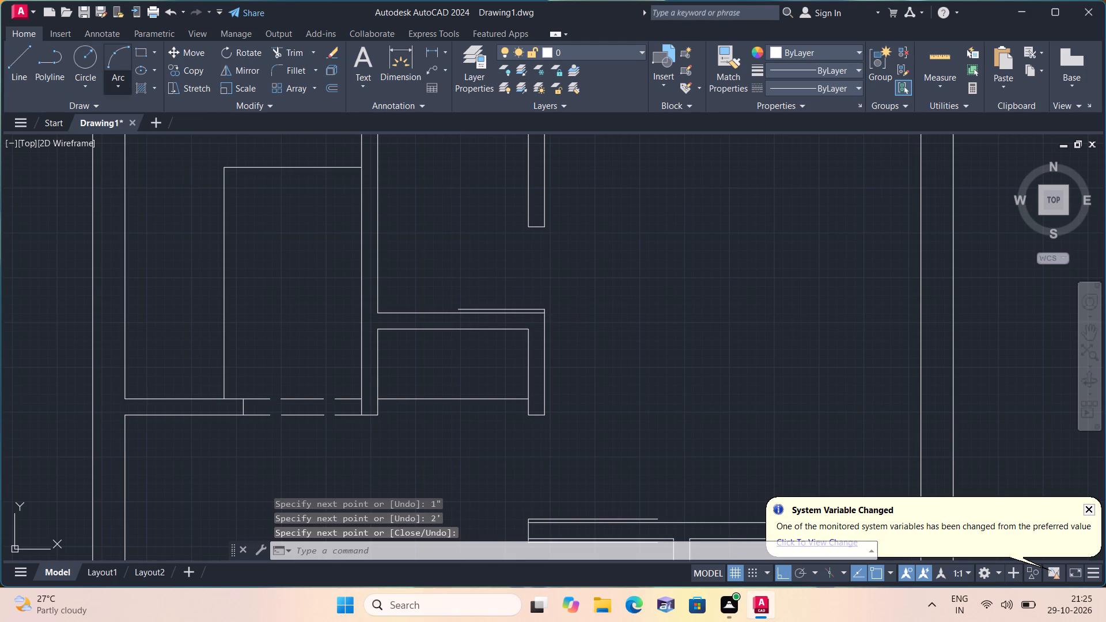
scroll(468, 308, up, 2)
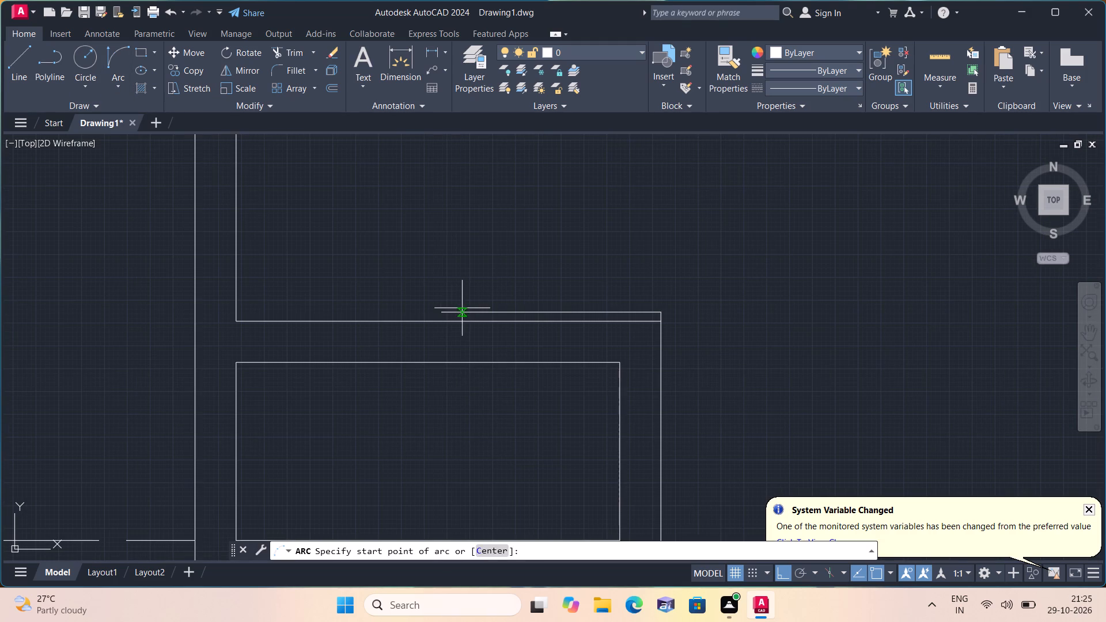
click(441, 307)
scroll(475, 246, down, 1)
middle_drag(475, 246, 446, 352)
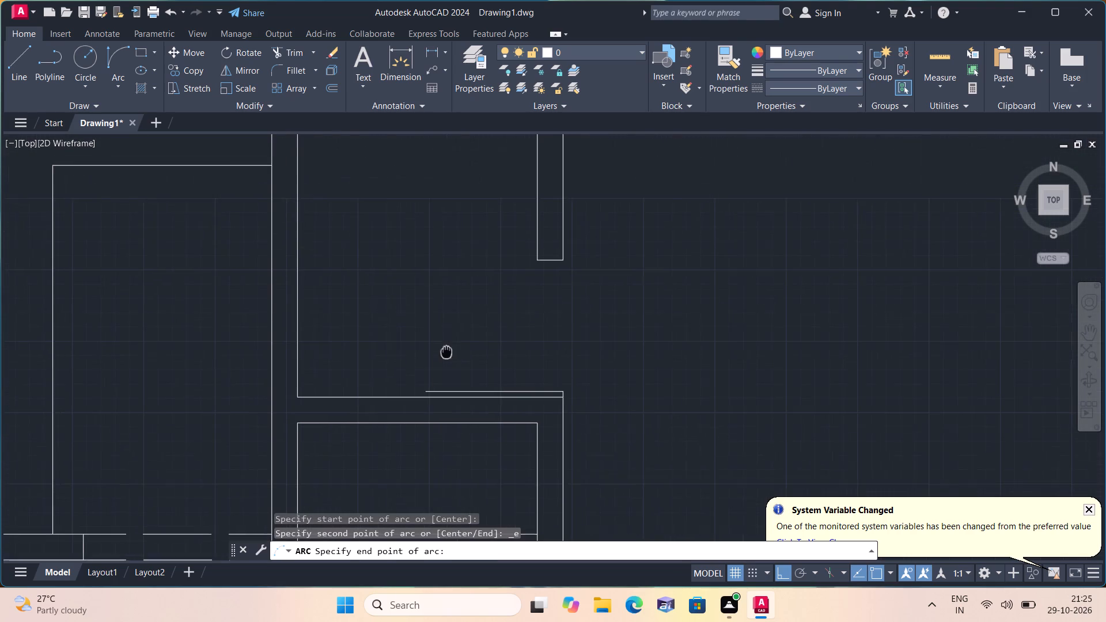
click(537, 264)
click(438, 249)
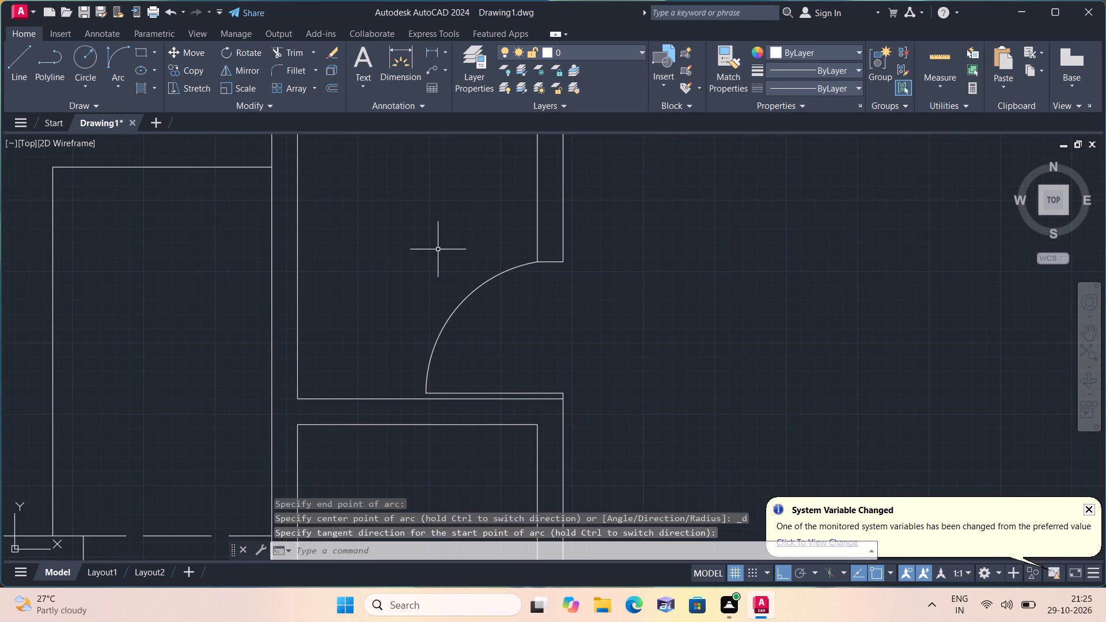
Draw a Start, End, Direction arc from the upper 3' leaf's free end to the closet wall's lower-right corner, starting upward.
click(118, 84)
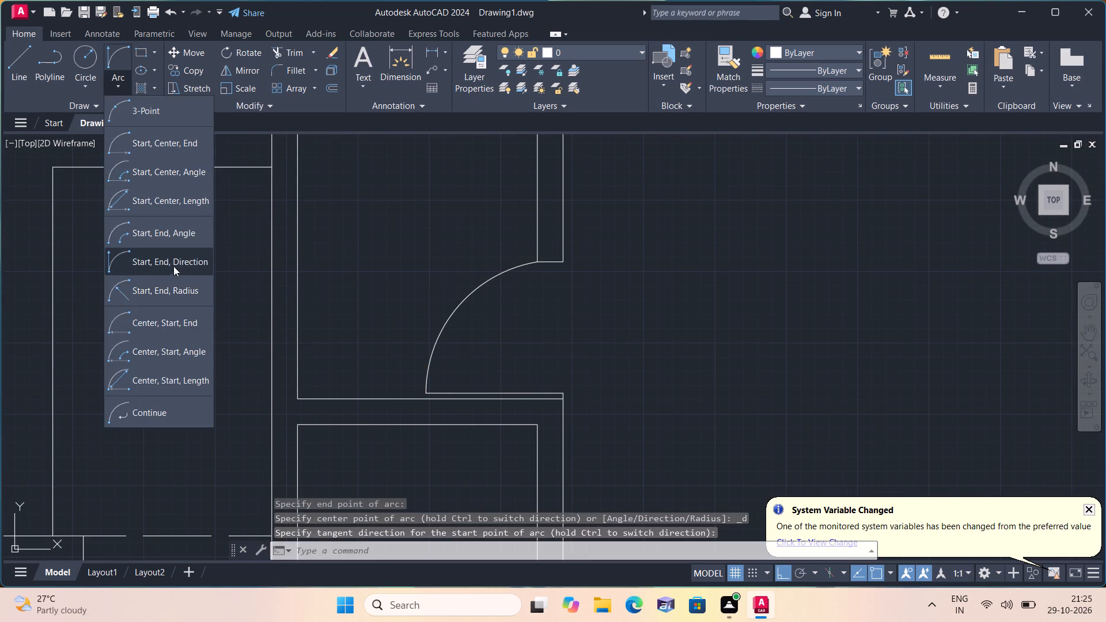
click(172, 264)
scroll(173, 266, down, 3)
scroll(338, 392, up, 2)
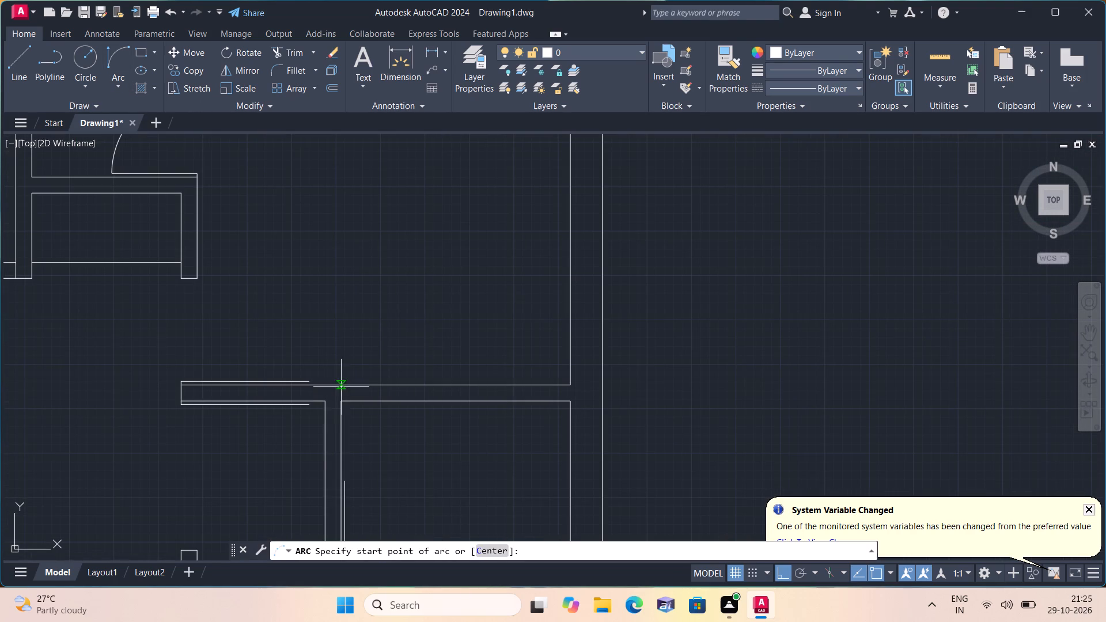
click(310, 381)
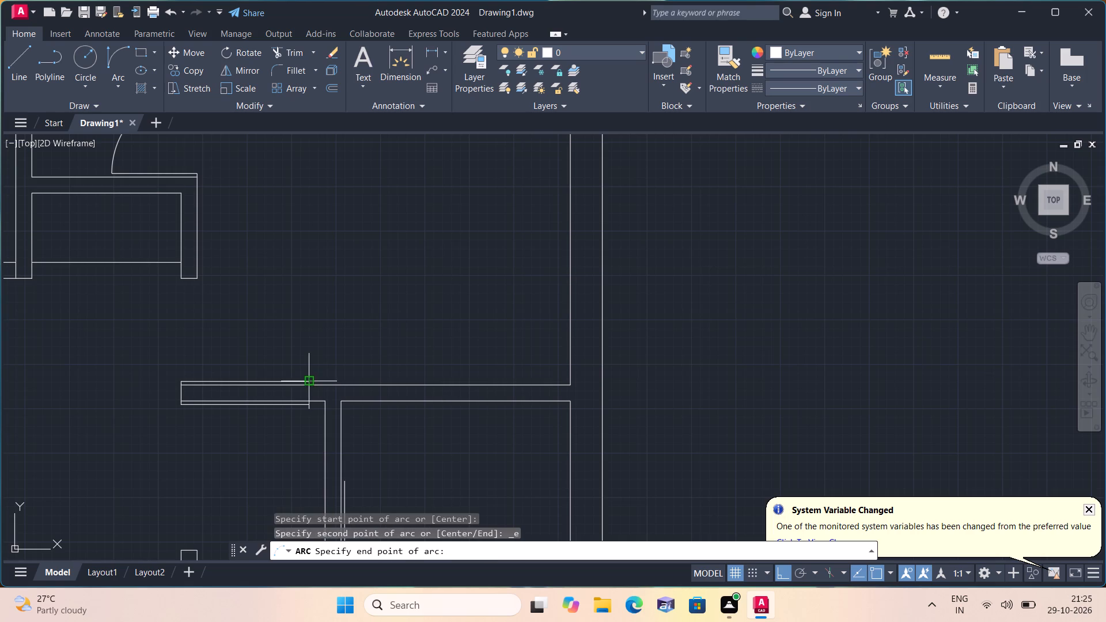
click(197, 276)
click(308, 270)
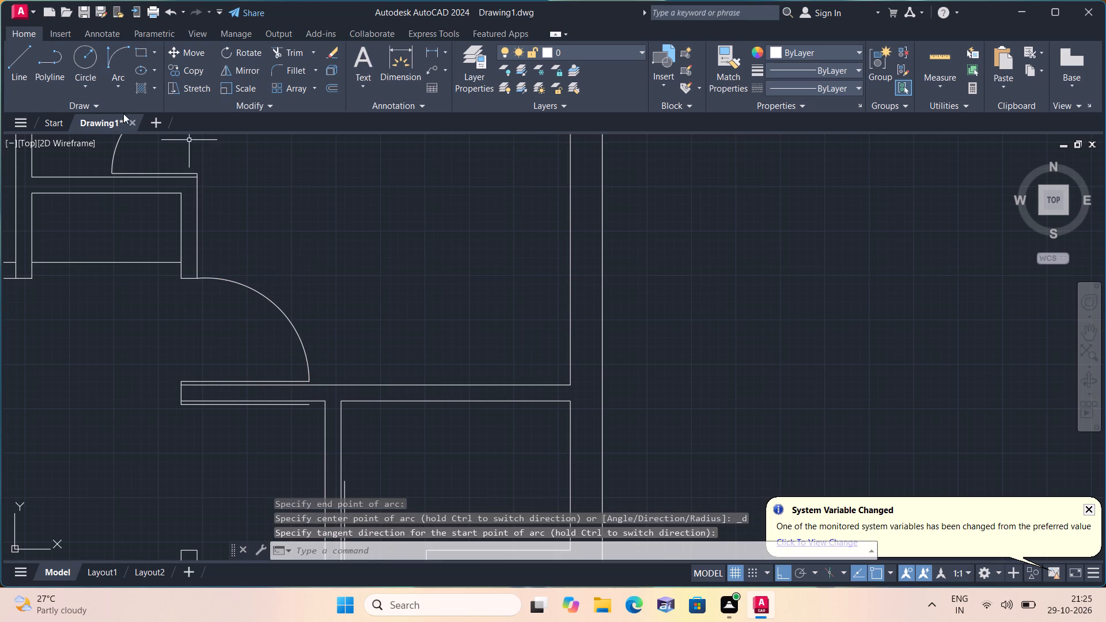
Draw a Start, End, Direction arc from the small room's vertical leaf's upper end to the opposite wall's upper-left corner, tangent rightward.
click(117, 88)
click(175, 251)
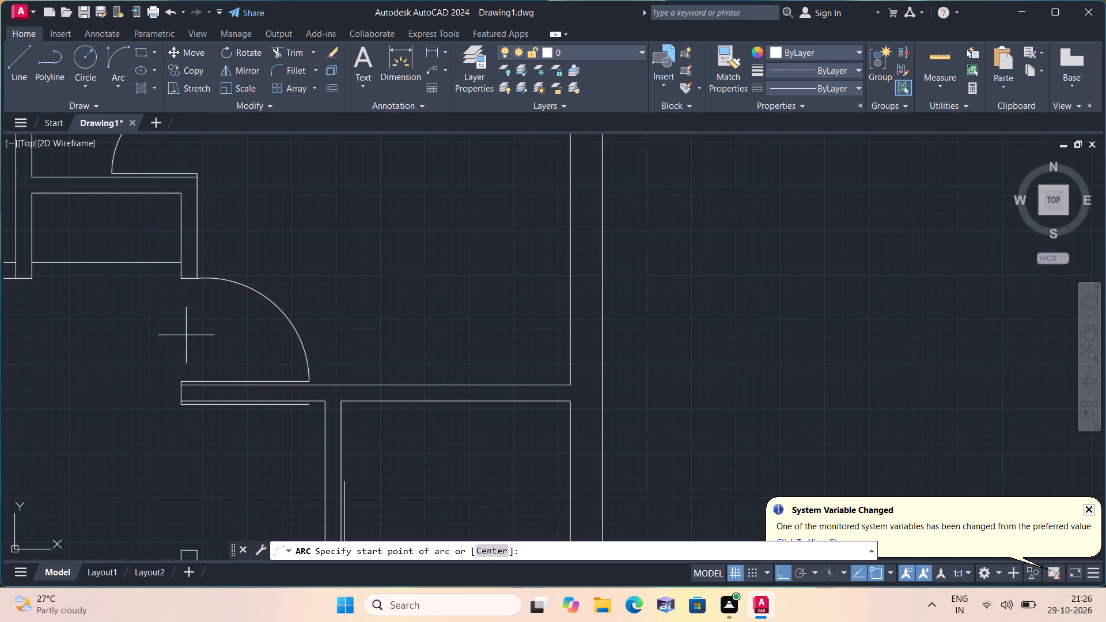
middle_drag(198, 447, 279, 294)
scroll(203, 437, down, 1)
scroll(370, 324, up, 2)
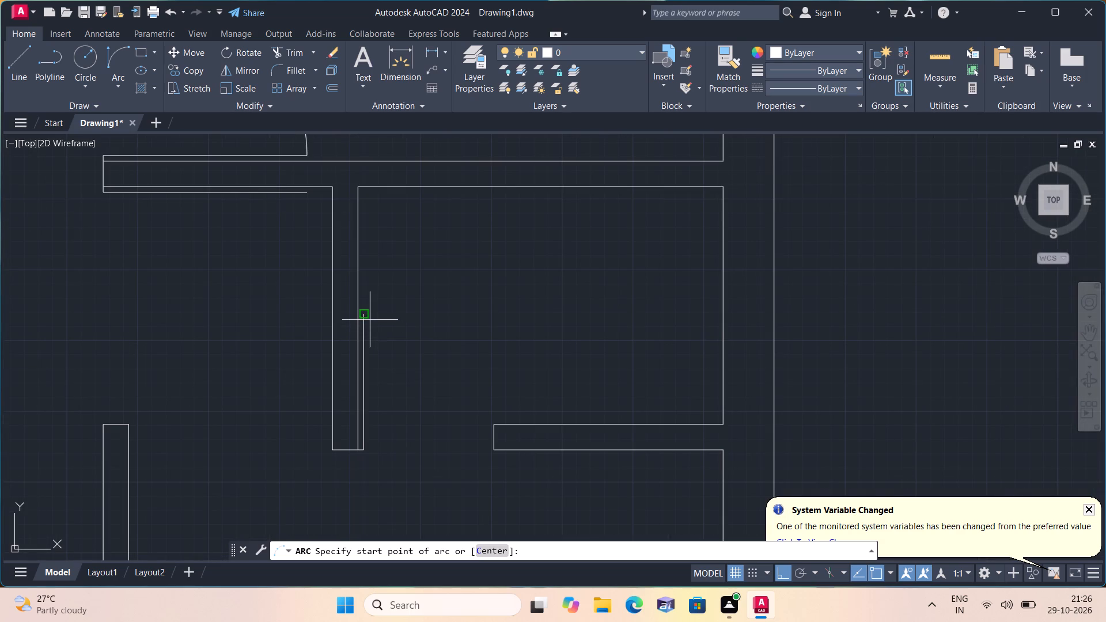
click(369, 314)
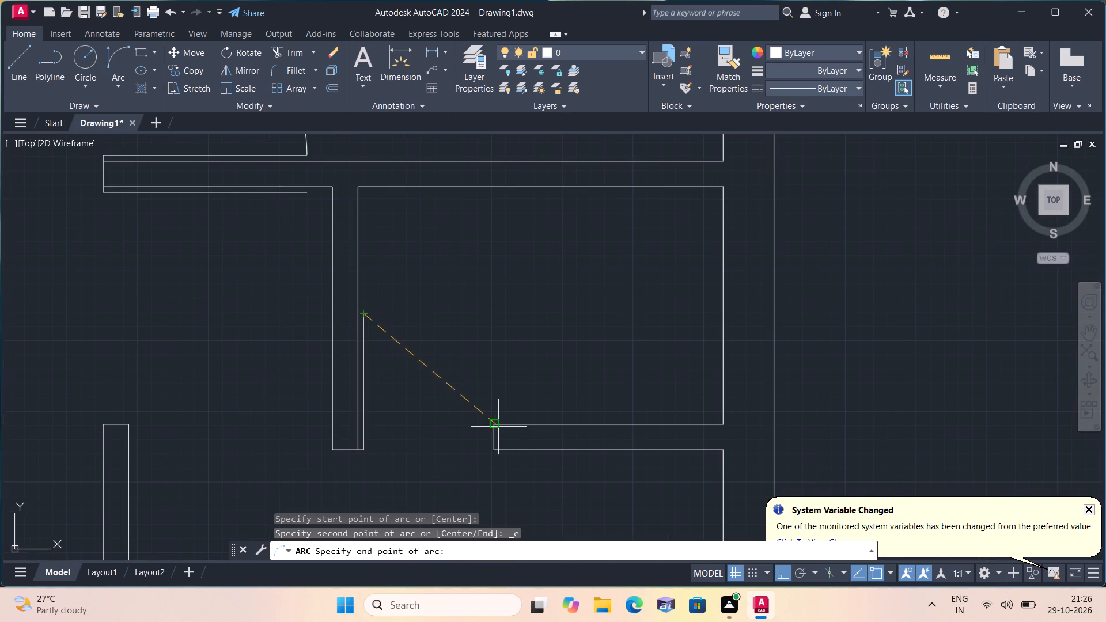
click(497, 423)
click(495, 357)
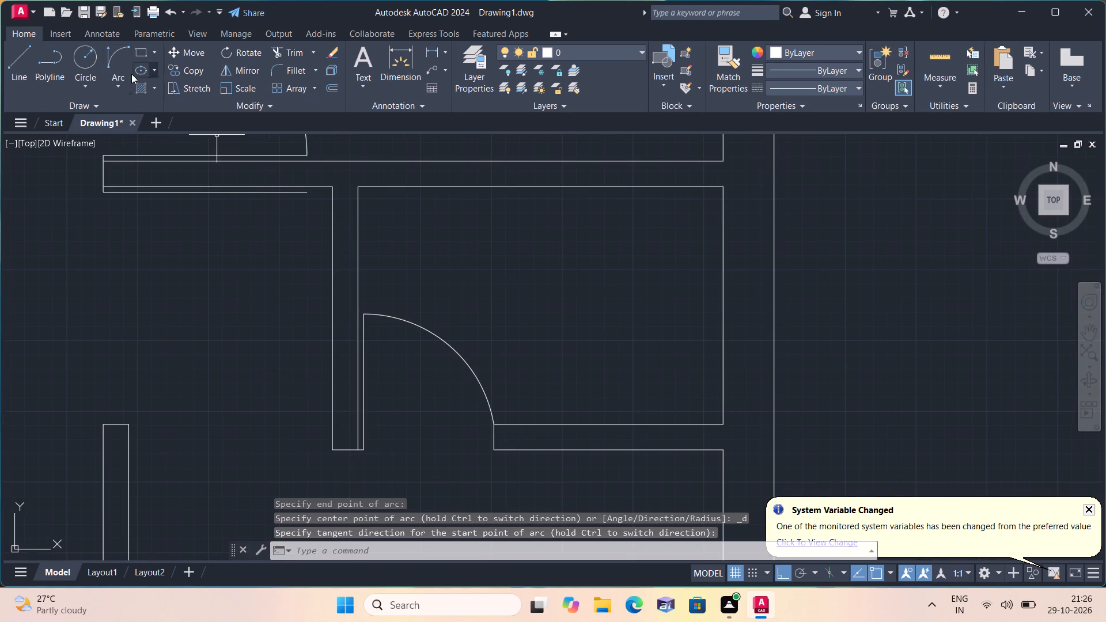
Draw a Start, End, Direction arc from the upper end of the leaf above the staircase to the opposite wall's upper-right corner, tangent leftward.
click(116, 82)
click(165, 259)
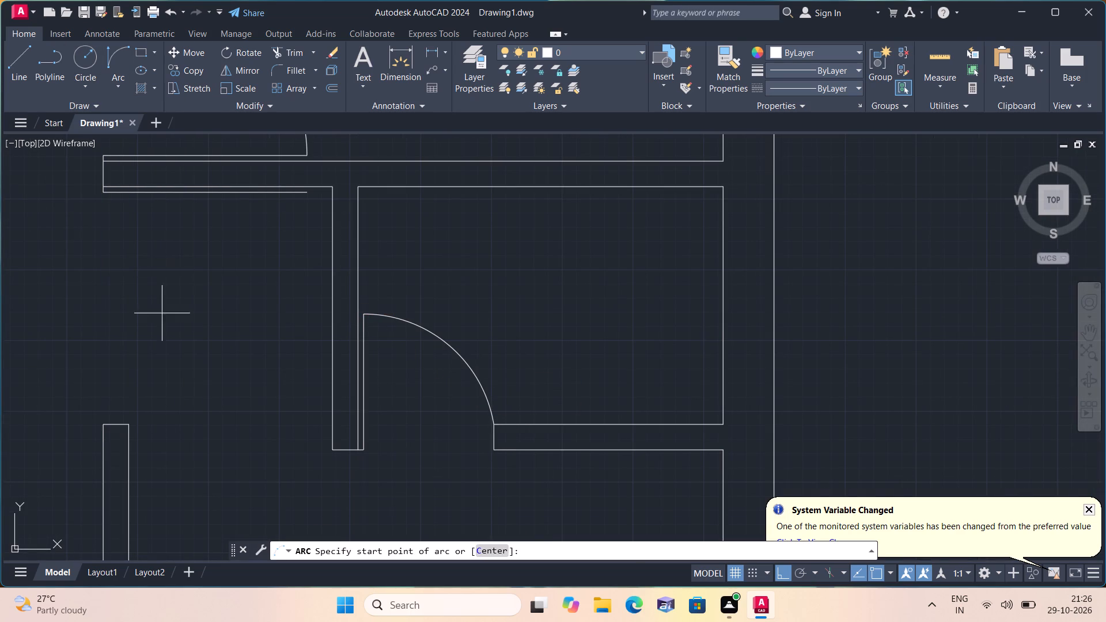
scroll(183, 415, down, 1)
middle_drag(188, 418, 270, 293)
scroll(283, 308, down, 2)
middle_drag(293, 392, 291, 385)
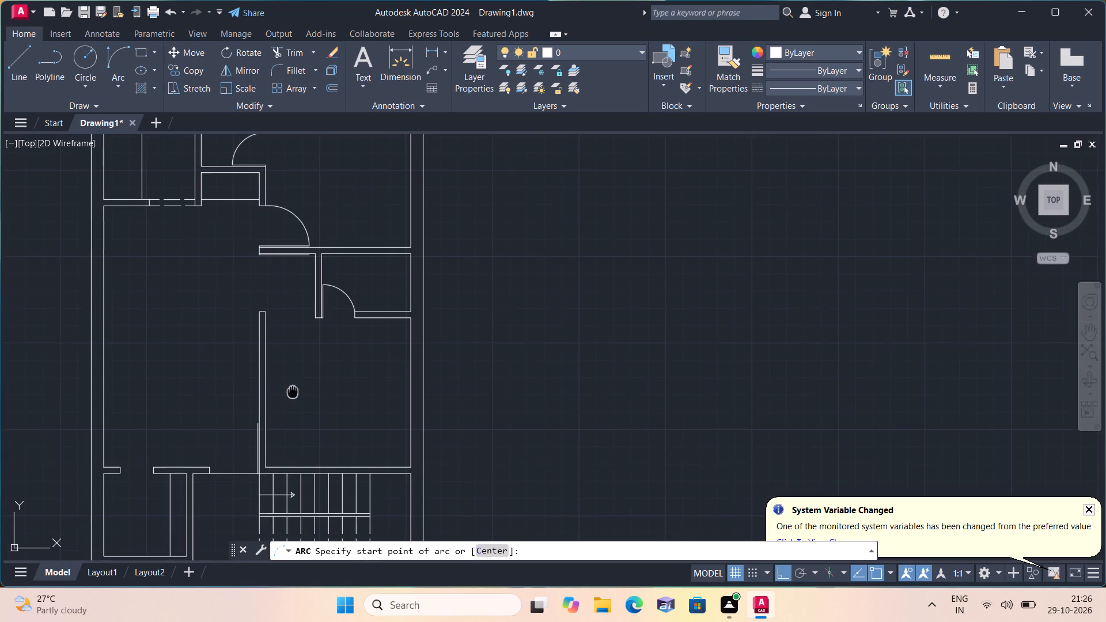
middle_drag(291, 385, 302, 316)
scroll(249, 375, up, 2)
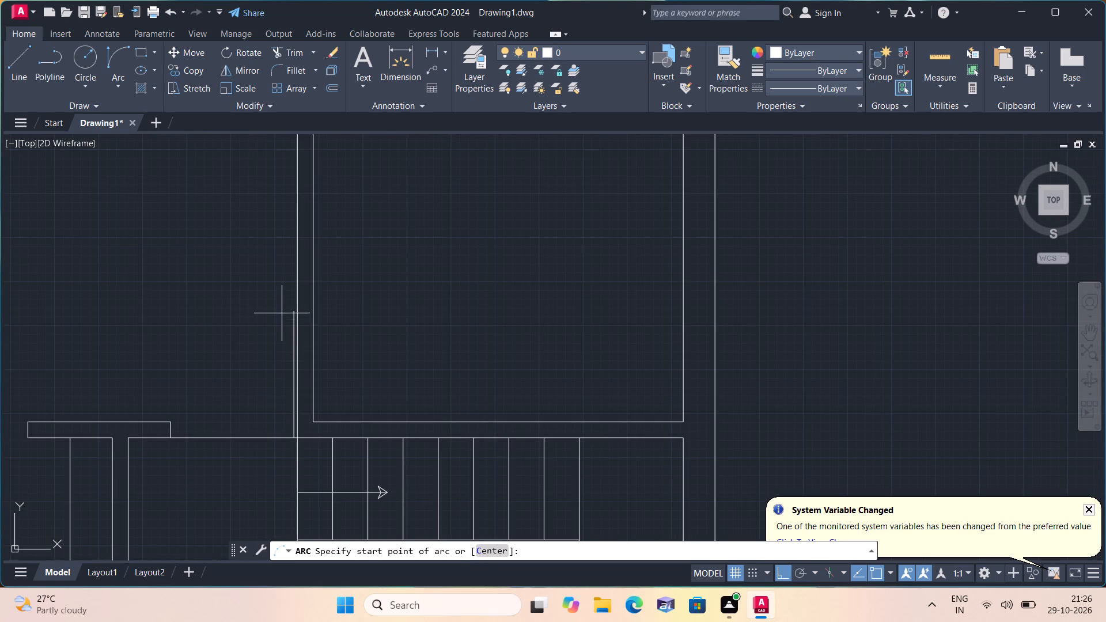
click(294, 313)
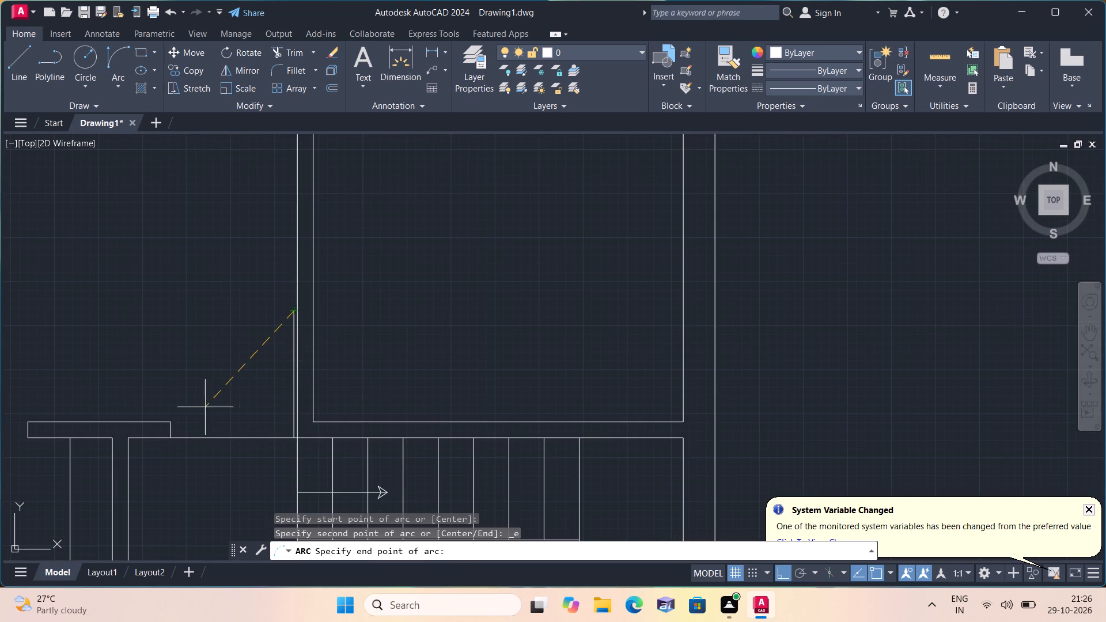
click(175, 420)
click(187, 347)
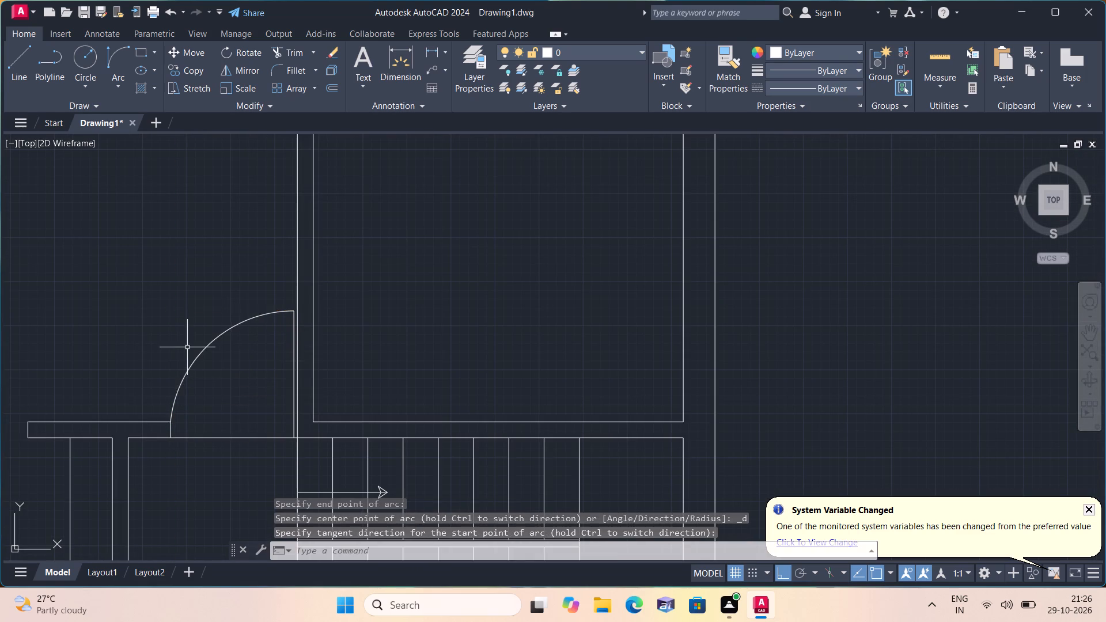
Draw a line across the lower-left room's door opening, joining the upper corners of the two wall ends.
scroll(189, 347, down, 2)
middle_drag(196, 343, 350, 352)
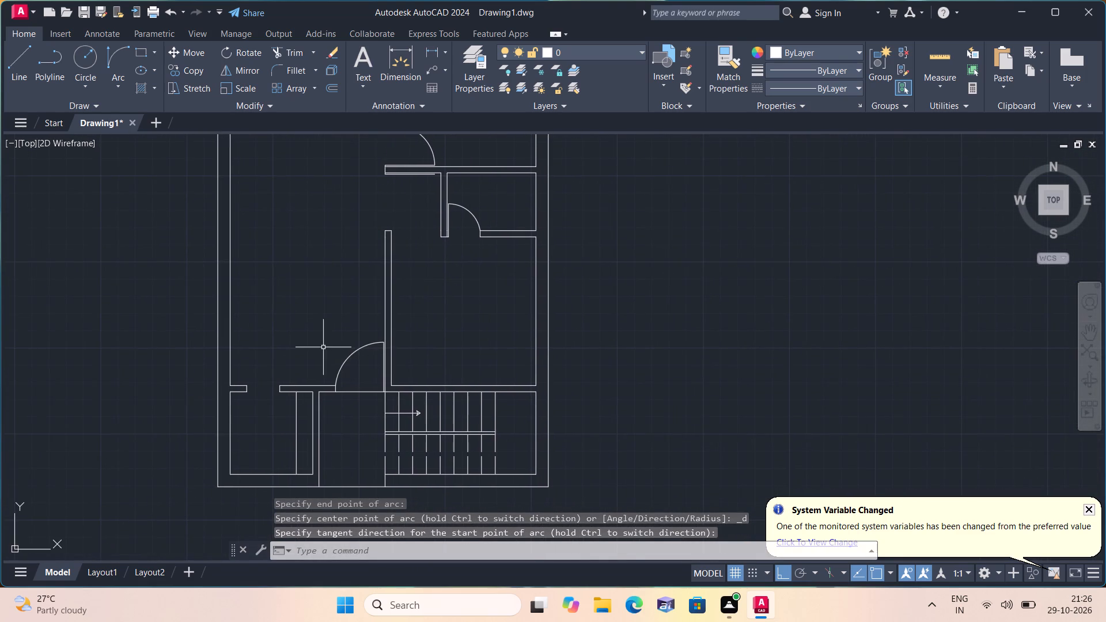
scroll(323, 347, down, 1)
scroll(319, 352, up, 1)
key(l)
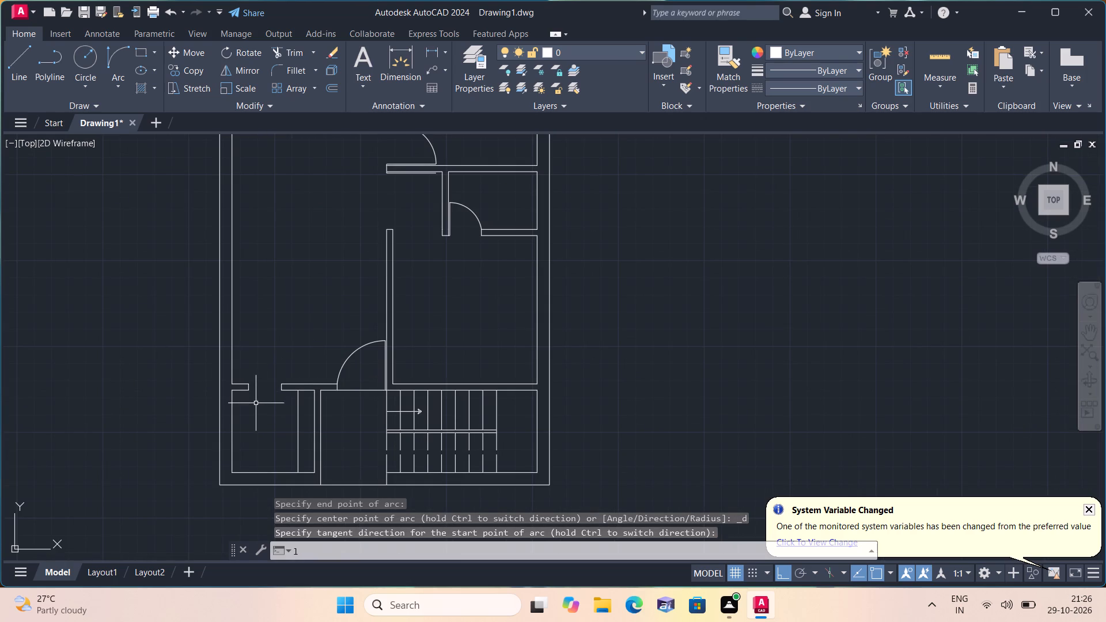
key(space)
scroll(263, 393, up, 2)
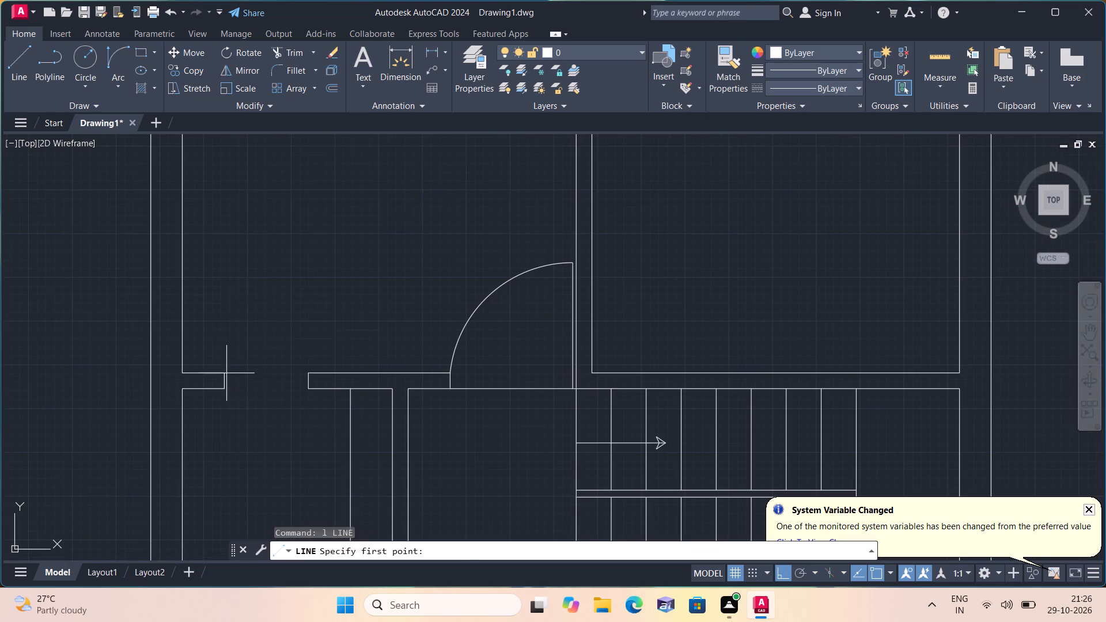
click(225, 371)
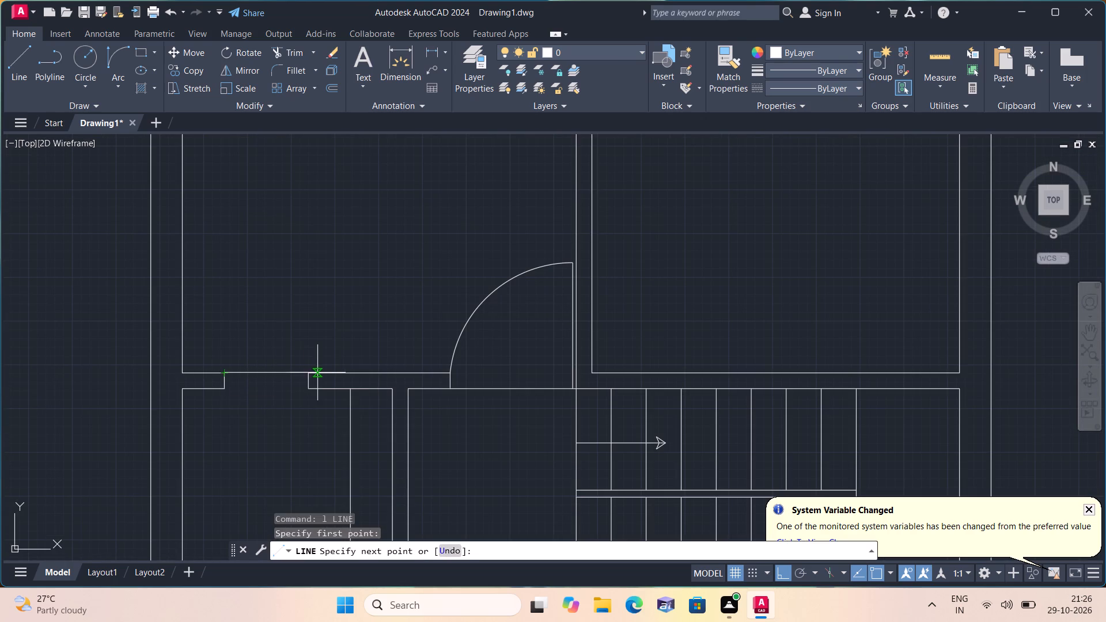
click(309, 370)
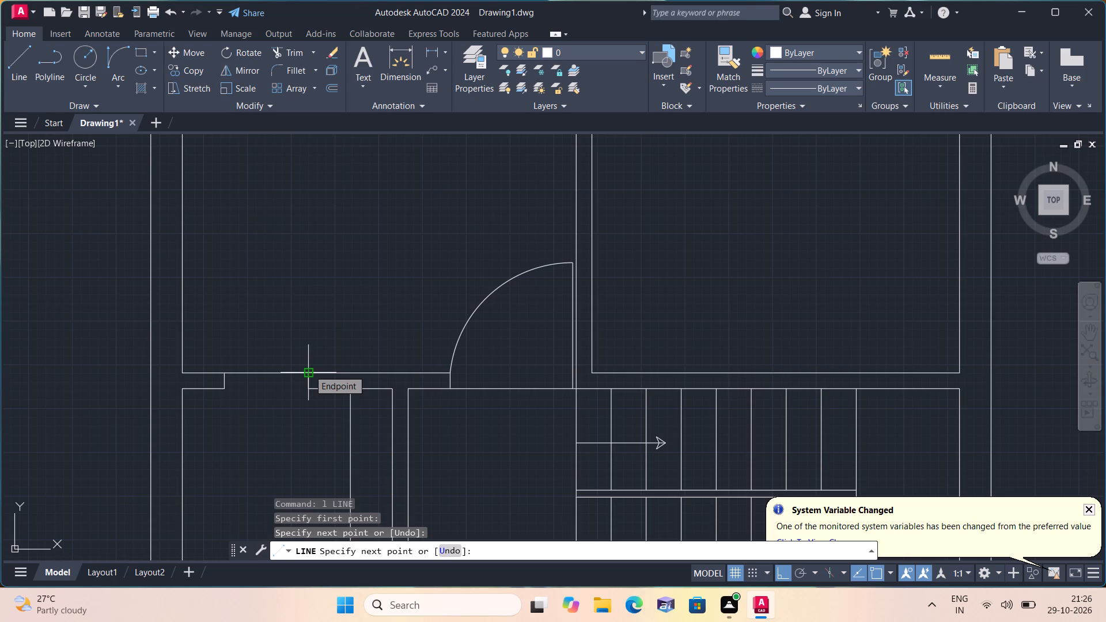
key(space)
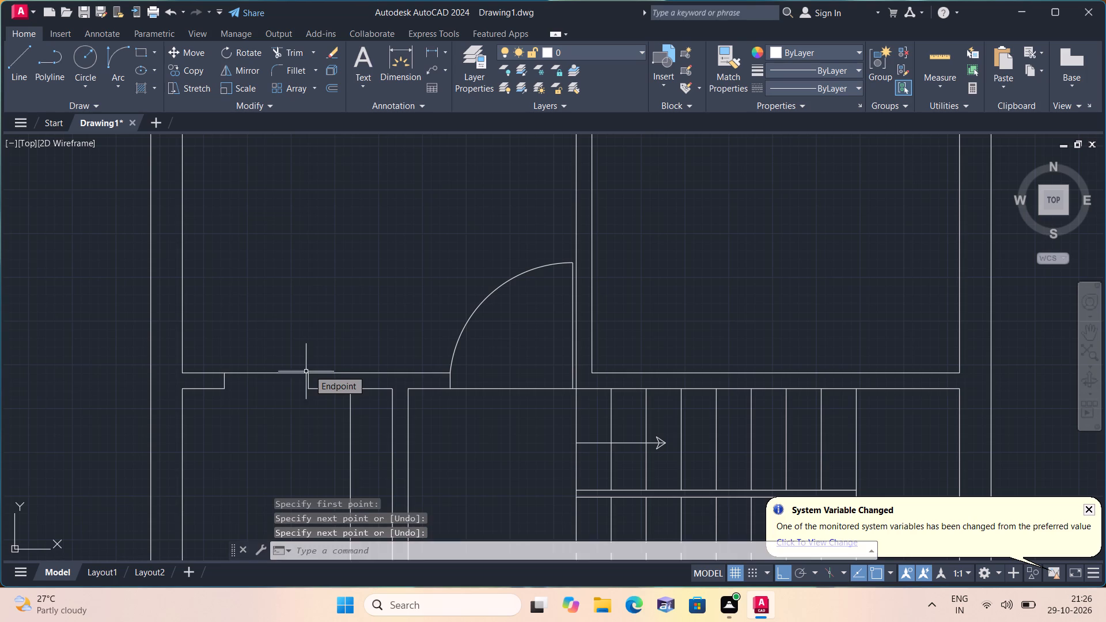
Draw a short vertical line down from the midpoint of the line across the opening as a center mark.
scroll(301, 374, up, 1)
key(space)
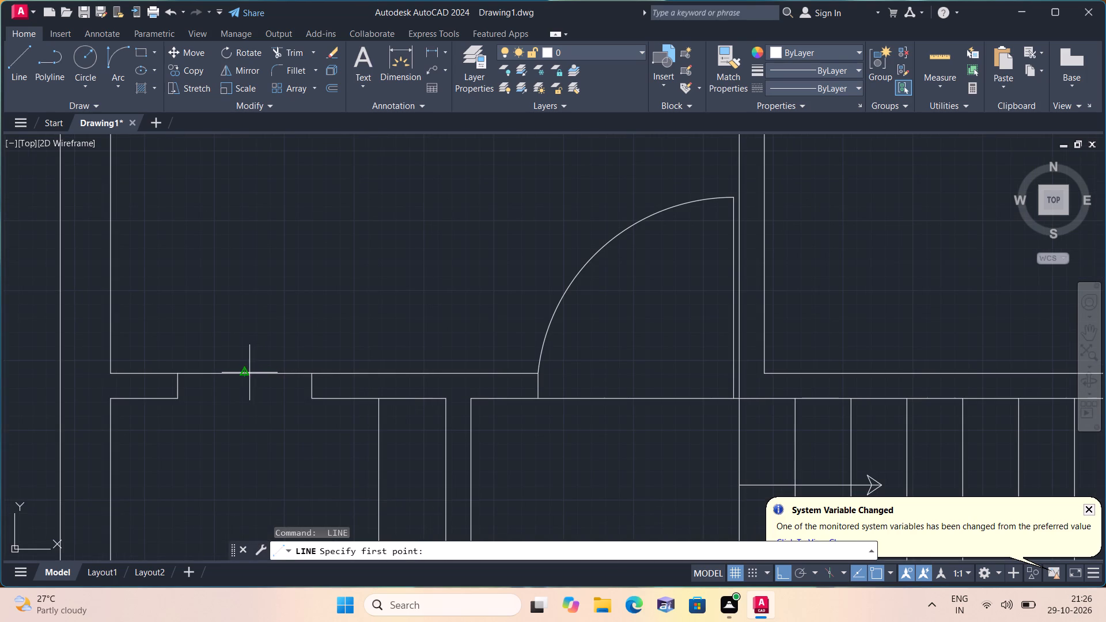
click(244, 373)
click(241, 389)
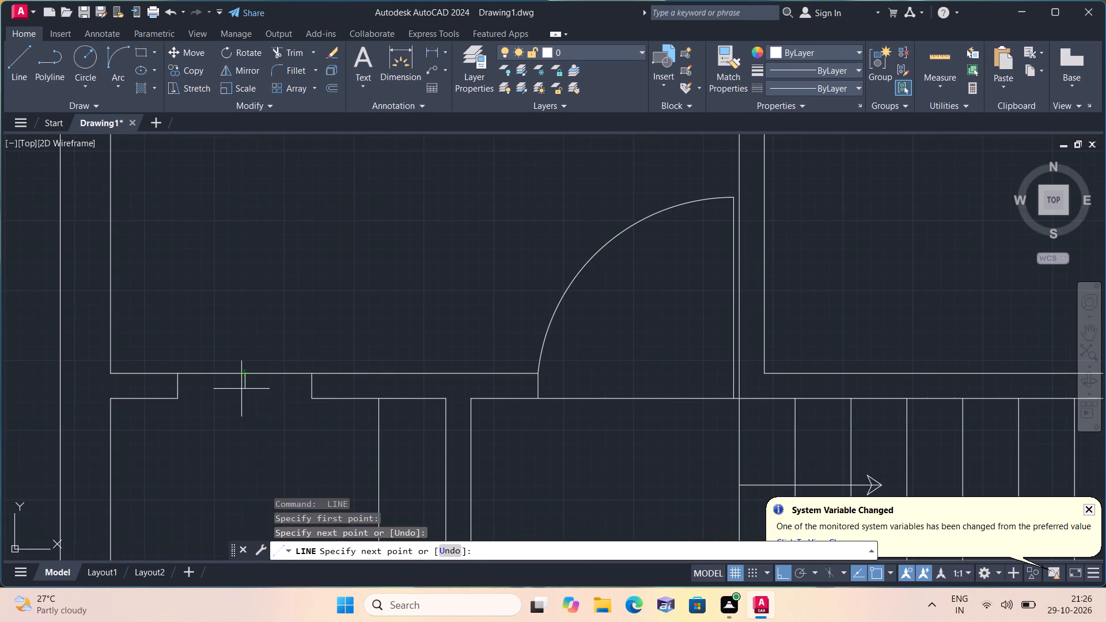
key(space)
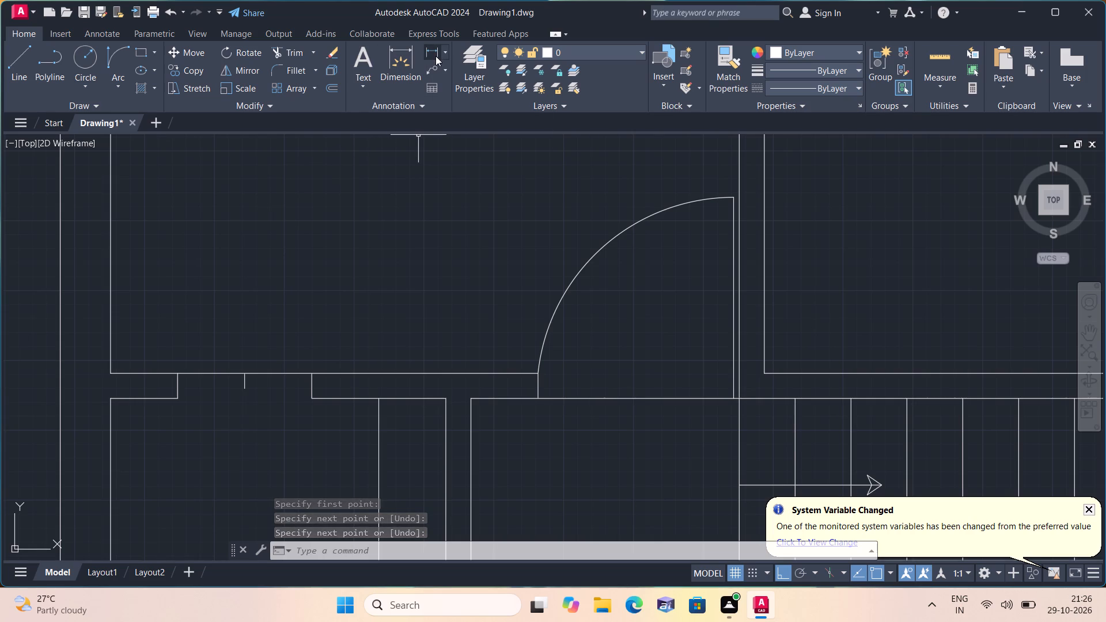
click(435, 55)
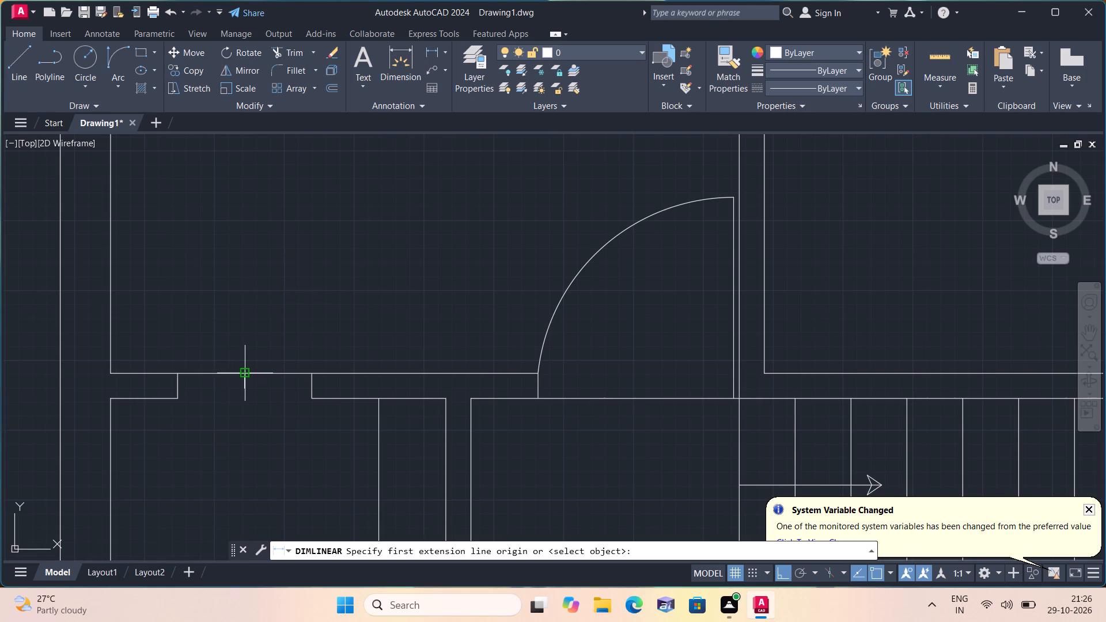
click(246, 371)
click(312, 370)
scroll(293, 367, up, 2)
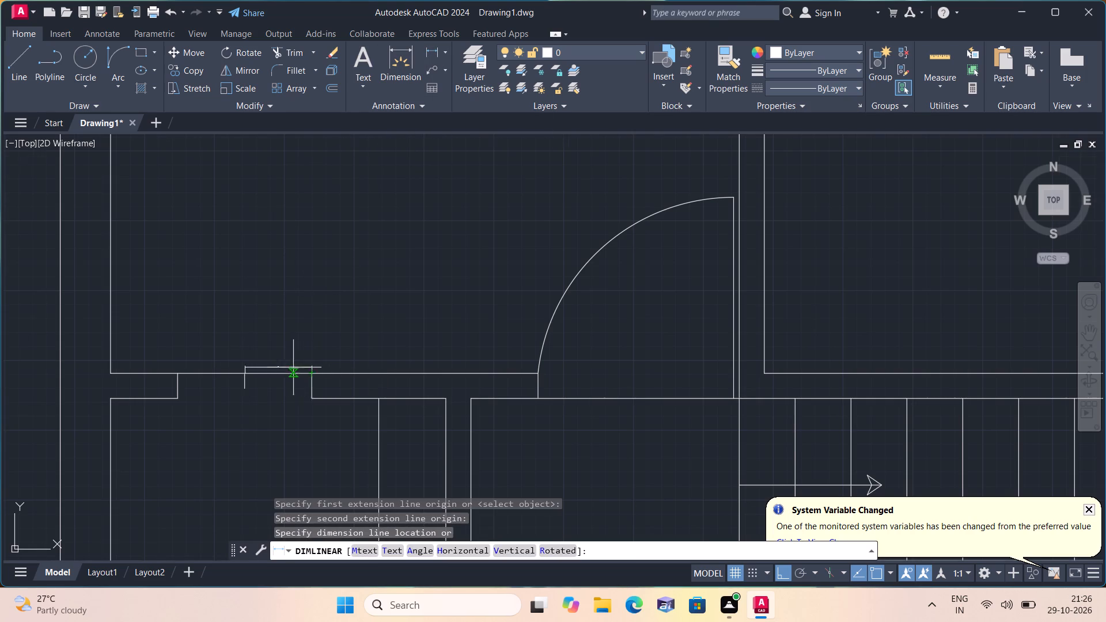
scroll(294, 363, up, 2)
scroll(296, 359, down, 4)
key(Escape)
Draw a 1' door leaf straight down from the lower corner of the wall end on the opening's right side.
middle_drag(315, 356, 317, 347)
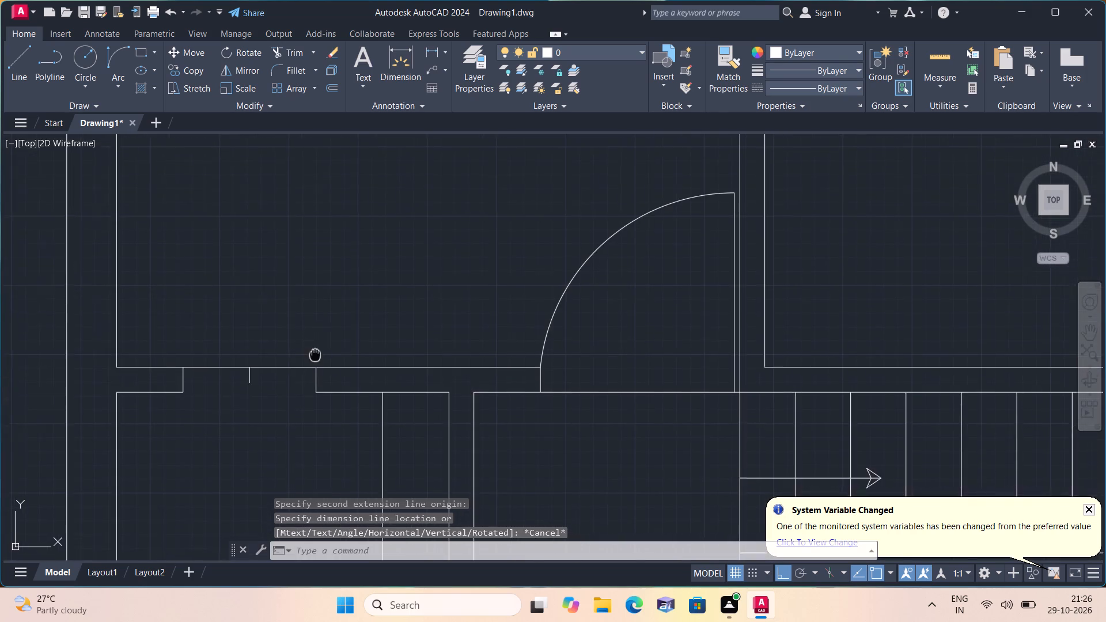
middle_drag(317, 347, 348, 291)
key(l)
key(space)
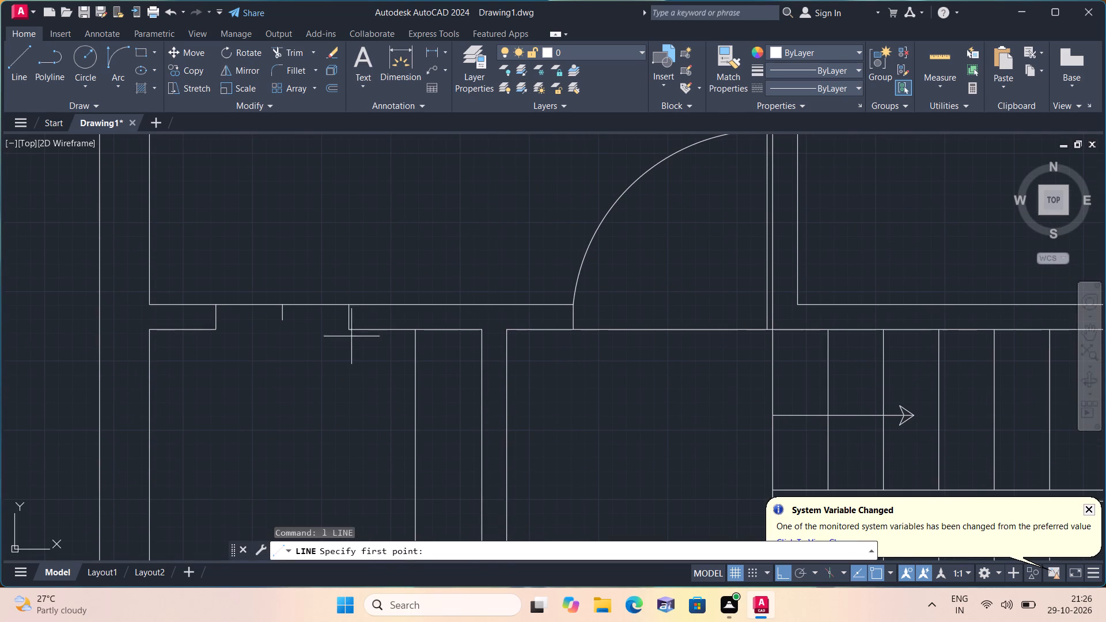
click(350, 331)
key(1)
key(apostrophe)
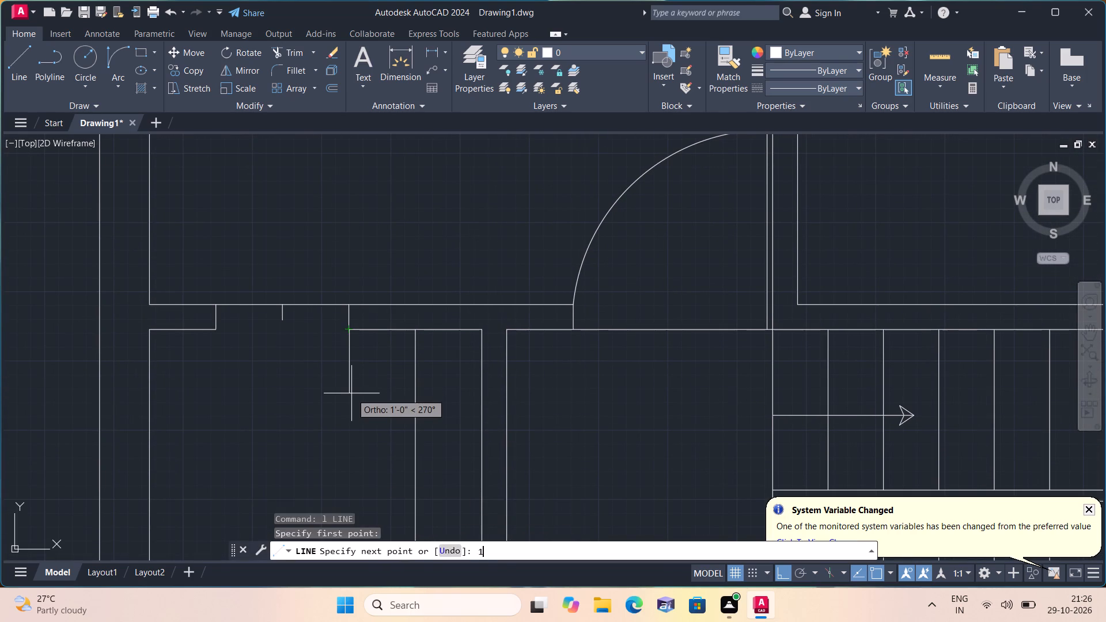
key(space)
key(space)
Draw a 1' door leaf straight down from the lower corner of the wall end on the opening's left side.
key(space)
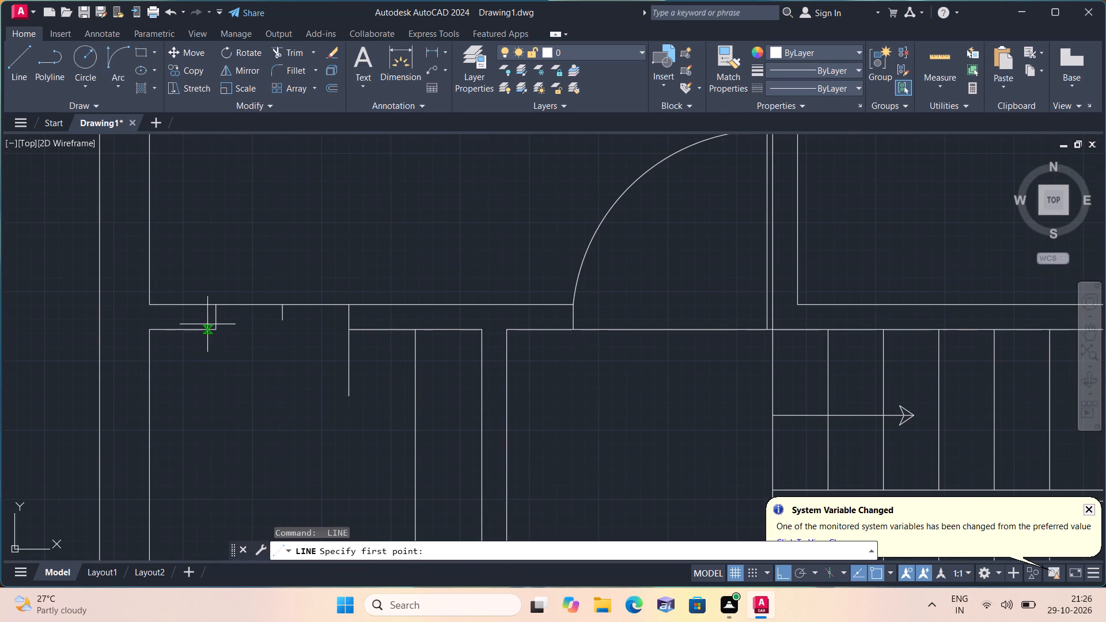
click(214, 328)
text(1')
key(space)
key(space)
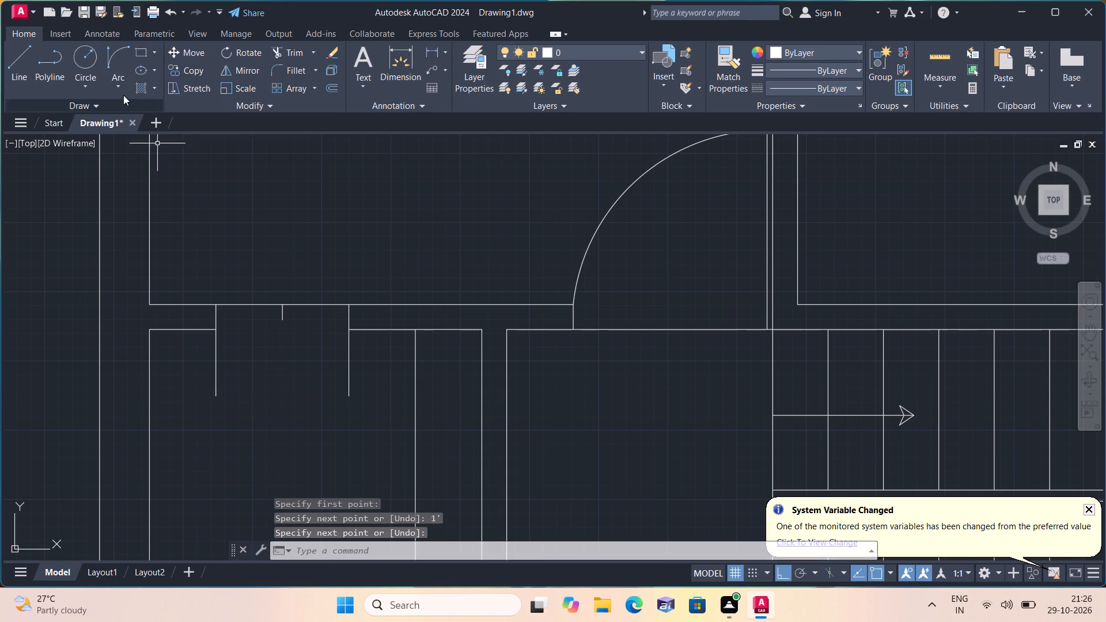
Draw a Start, End, Direction arc from the left 1' leaf's lower end to the top of the center mark, tangent rightward.
click(119, 89)
click(157, 253)
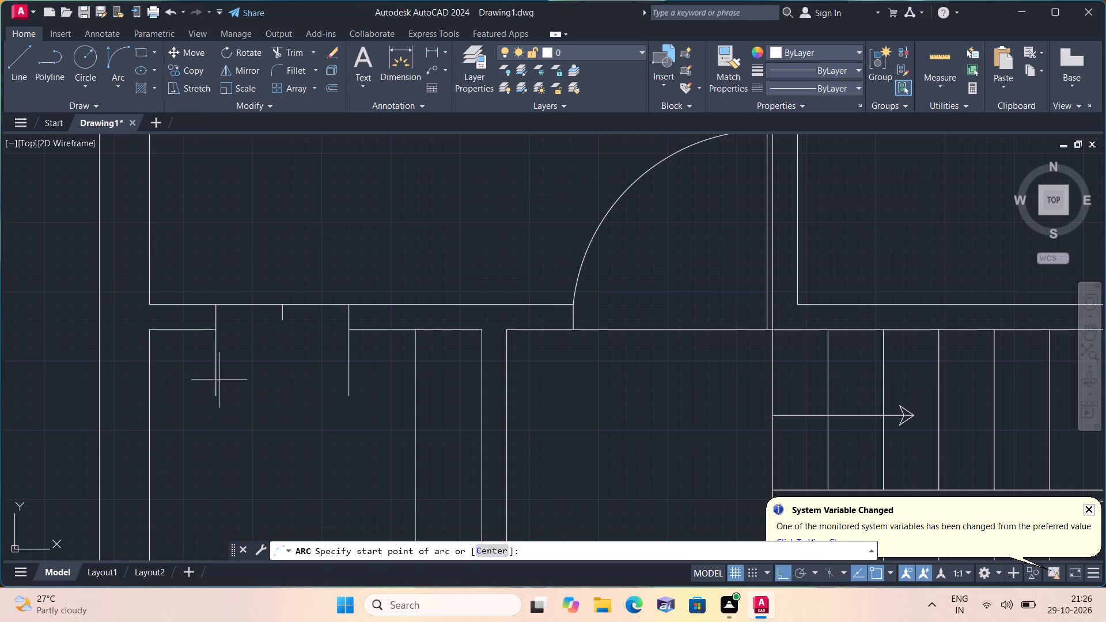
click(219, 395)
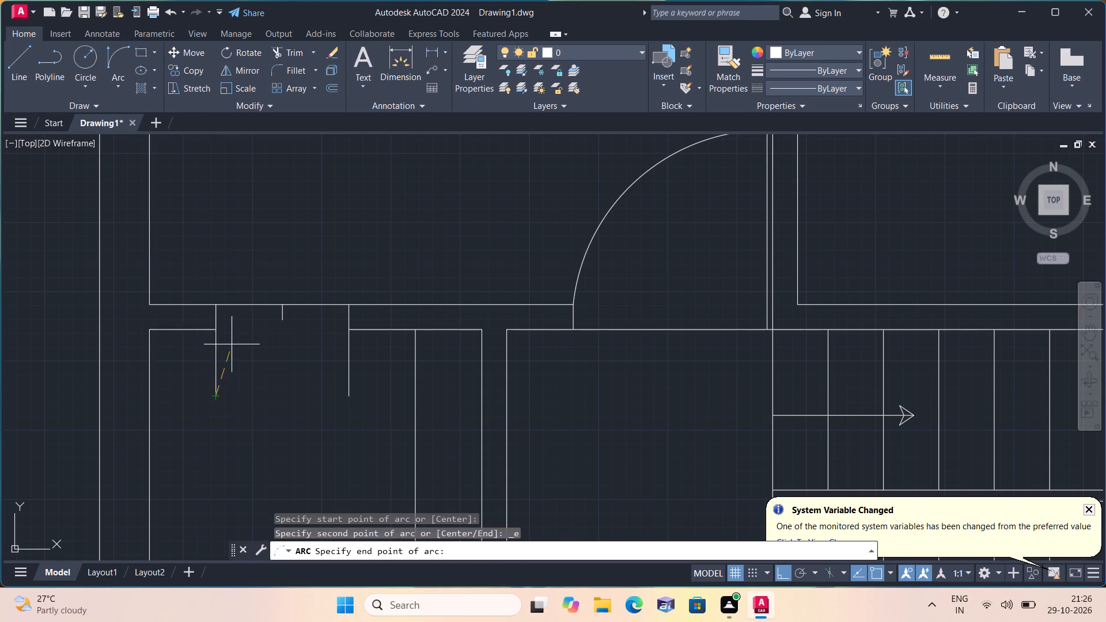
scroll(251, 324, up, 2)
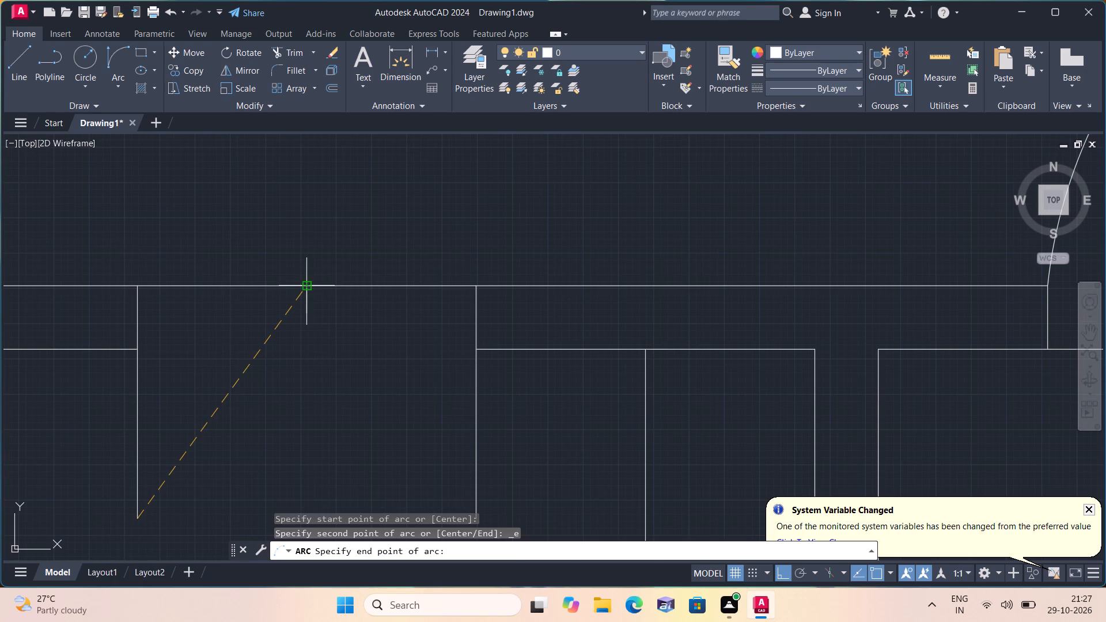
click(307, 282)
click(344, 403)
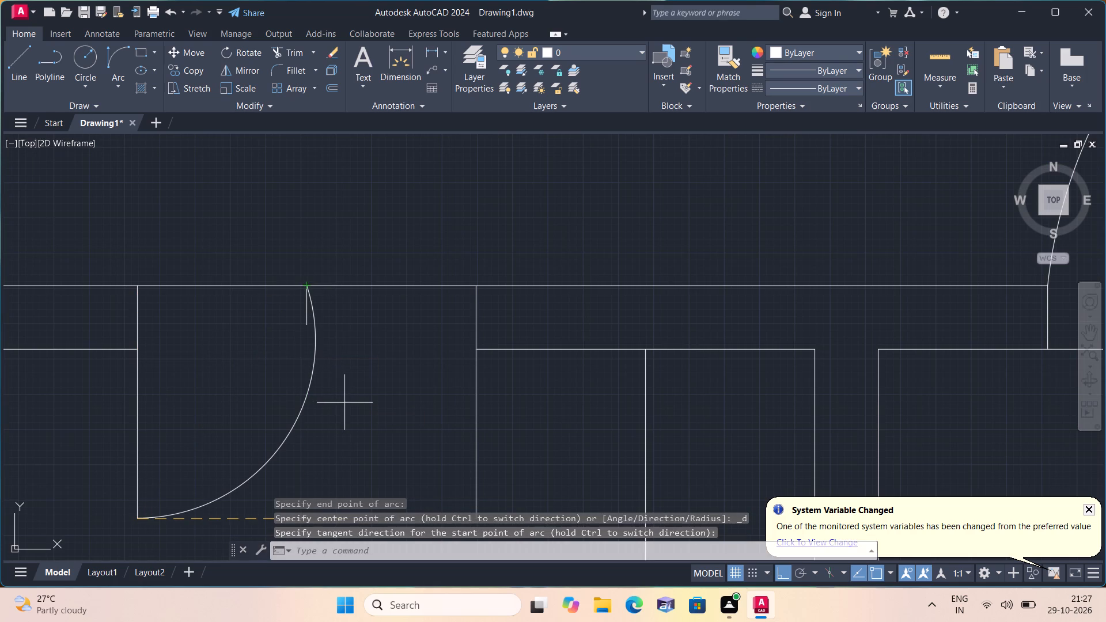
Draw a Start, End, Direction arc from the right 1' leaf's lower end to the top of the center mark, tangent leftward.
click(119, 85)
click(162, 257)
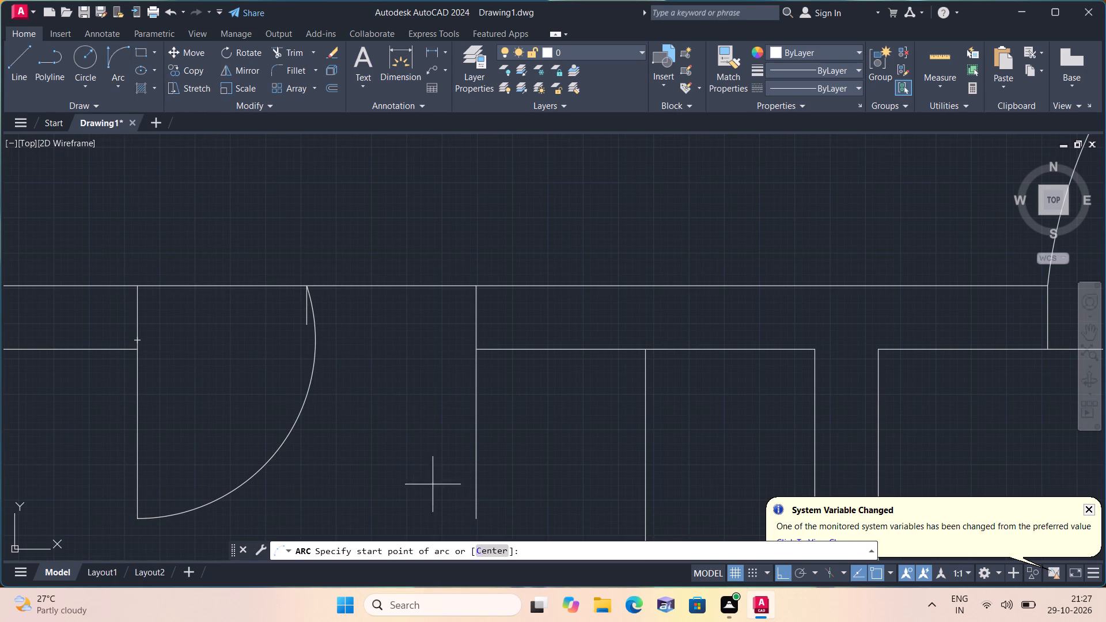
click(475, 521)
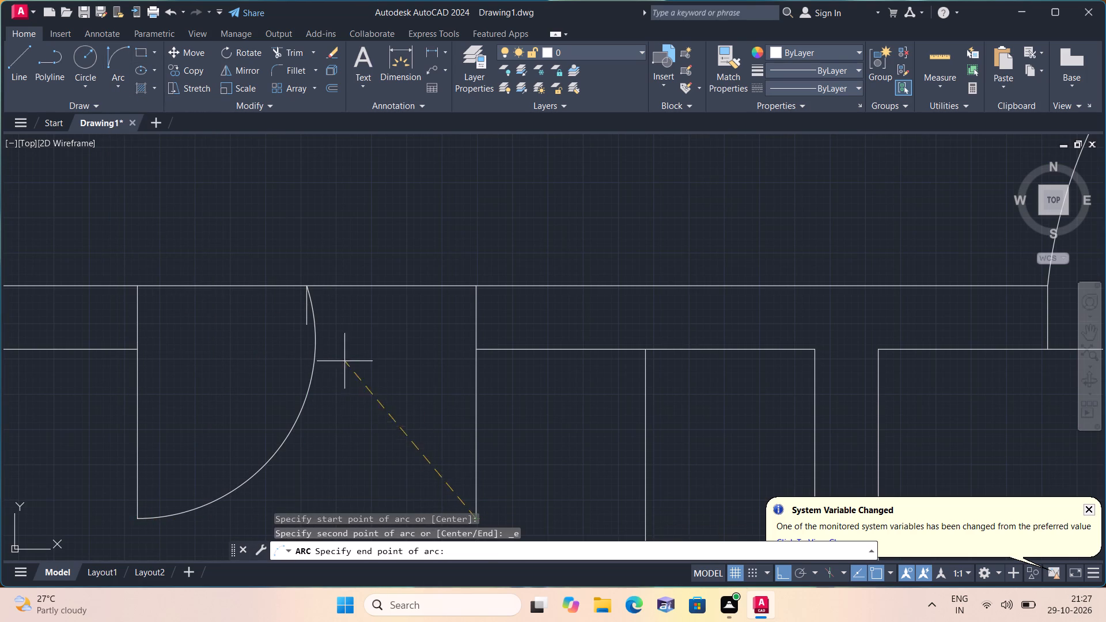
click(302, 286)
click(222, 332)
Trim away the double door's overlapping upper arc portions, the center mark and the line across the opening.
text(tri)
key(m)
key(space)
drag(256, 314, 272, 314)
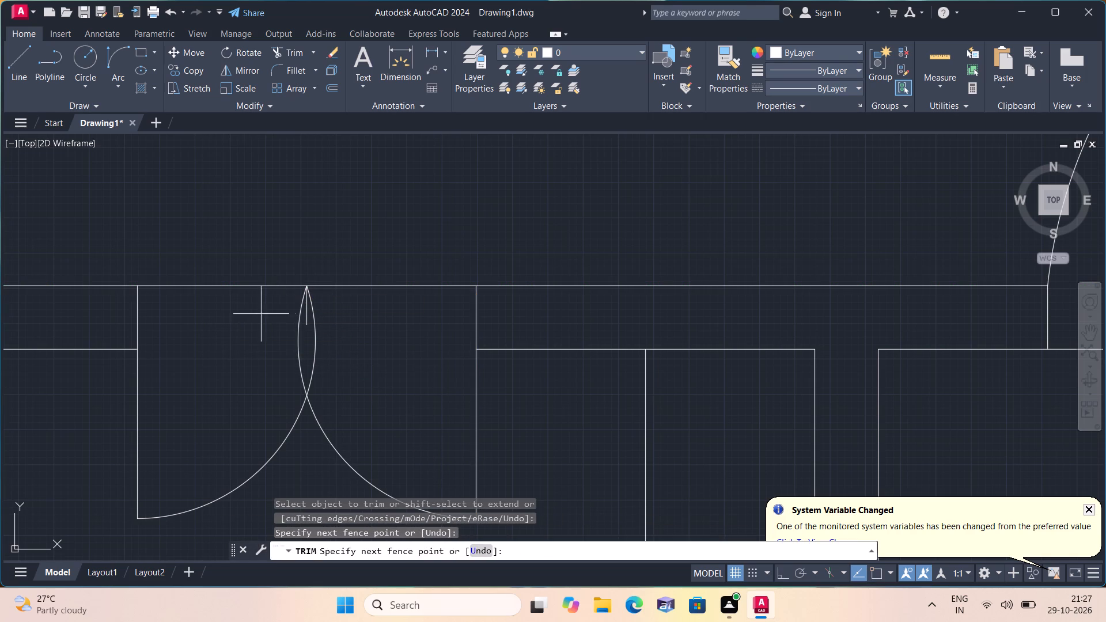
drag(272, 314, 360, 231)
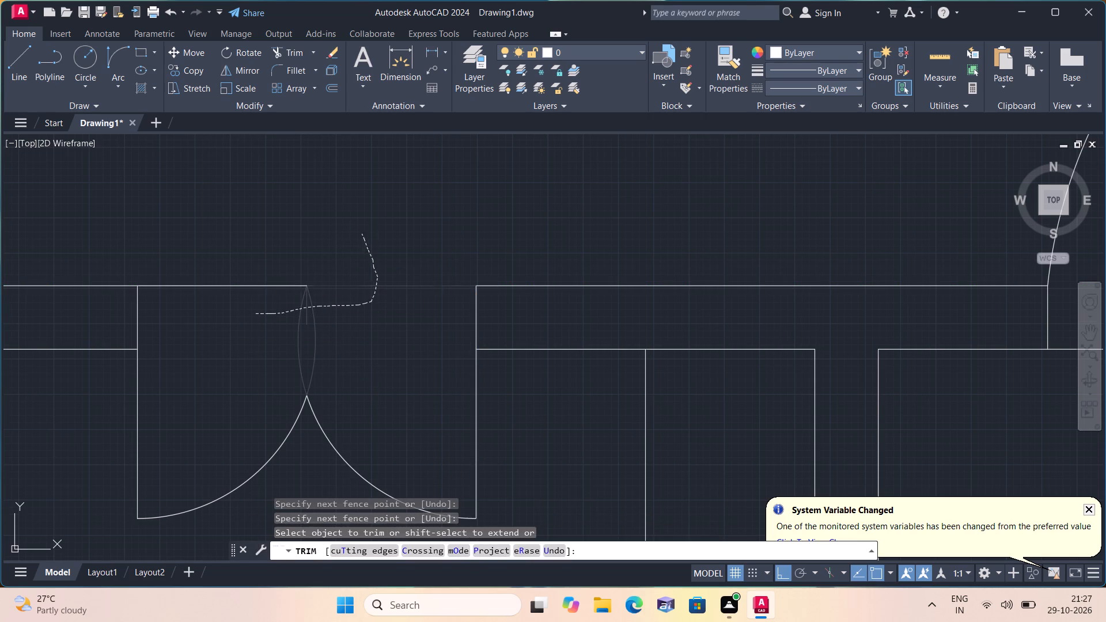
scroll(360, 231, down, 2)
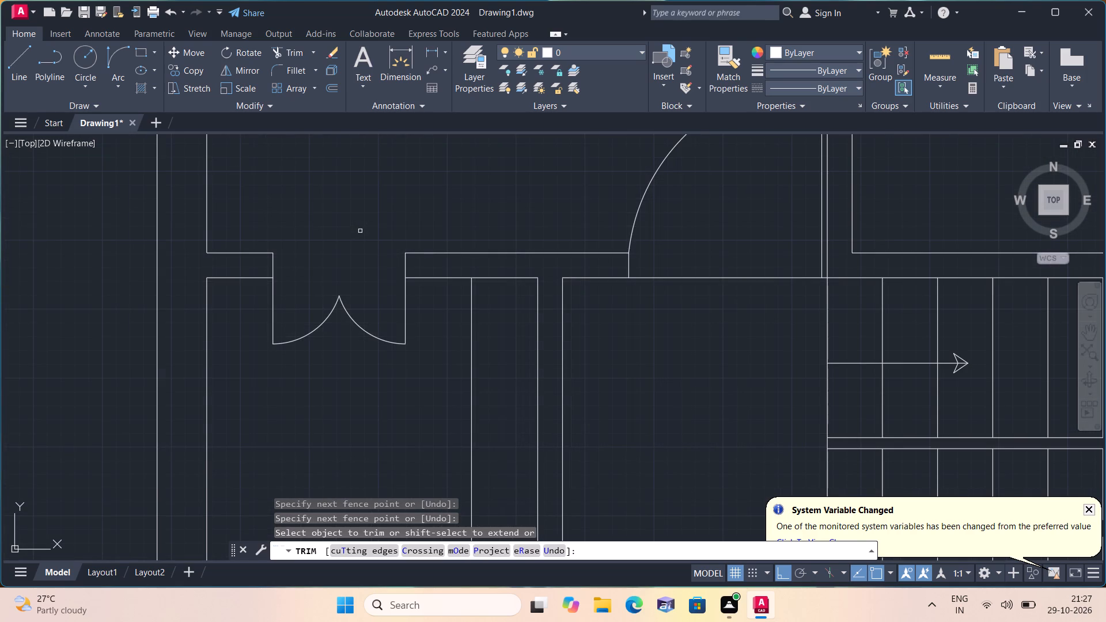
key(Escape)
scroll(360, 231, down, 2)
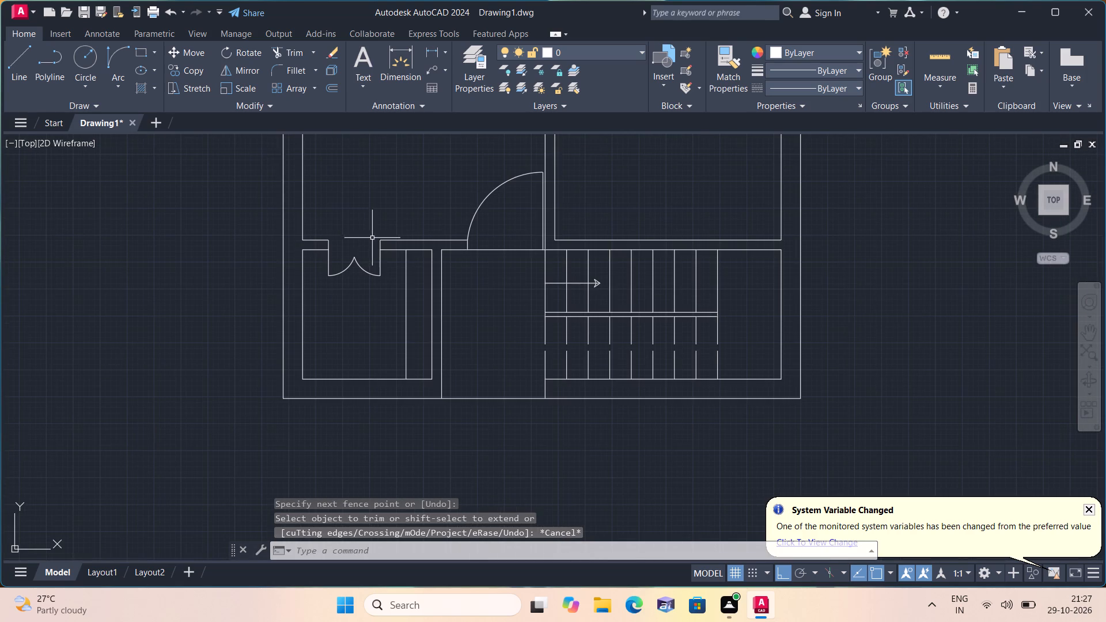
Draw an upright rectangle, 9" wide and 5' tall, with lines in the empty area to the right of the floor plan.
scroll(382, 241, down, 1)
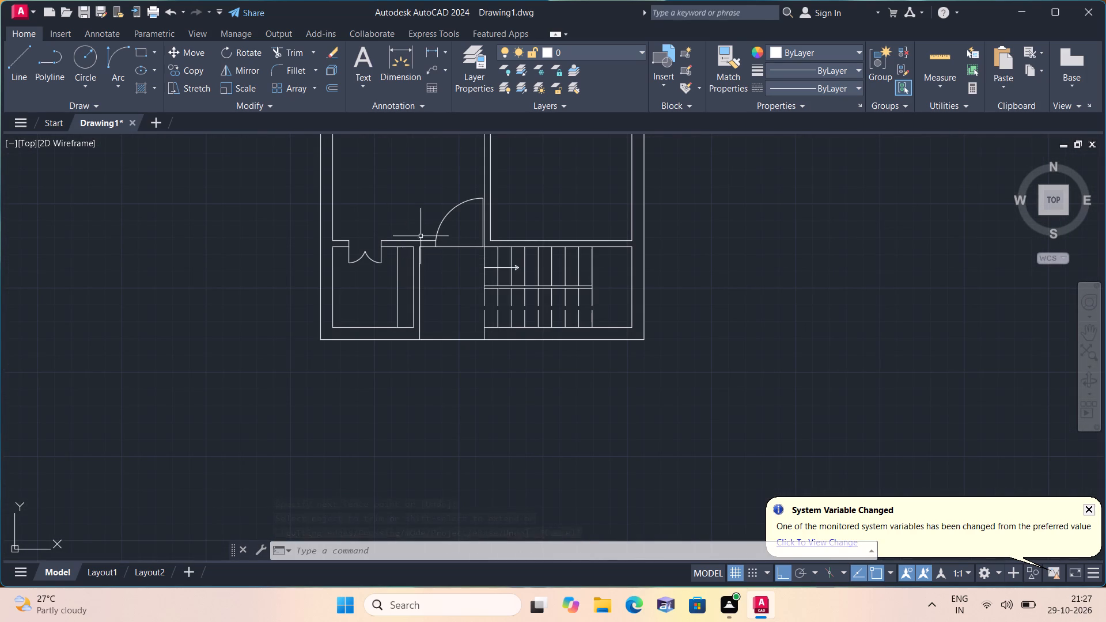
scroll(520, 278, down, 1)
middle_drag(520, 278, 488, 350)
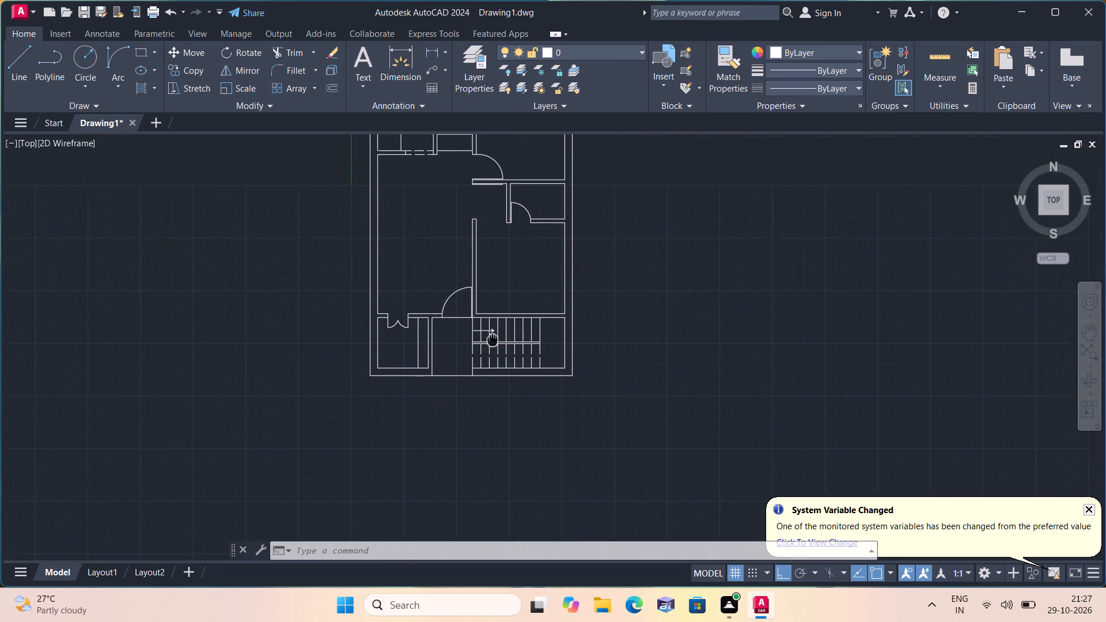
middle_drag(488, 350, 487, 354)
scroll(509, 268, down, 1)
middle_drag(502, 270, 456, 411)
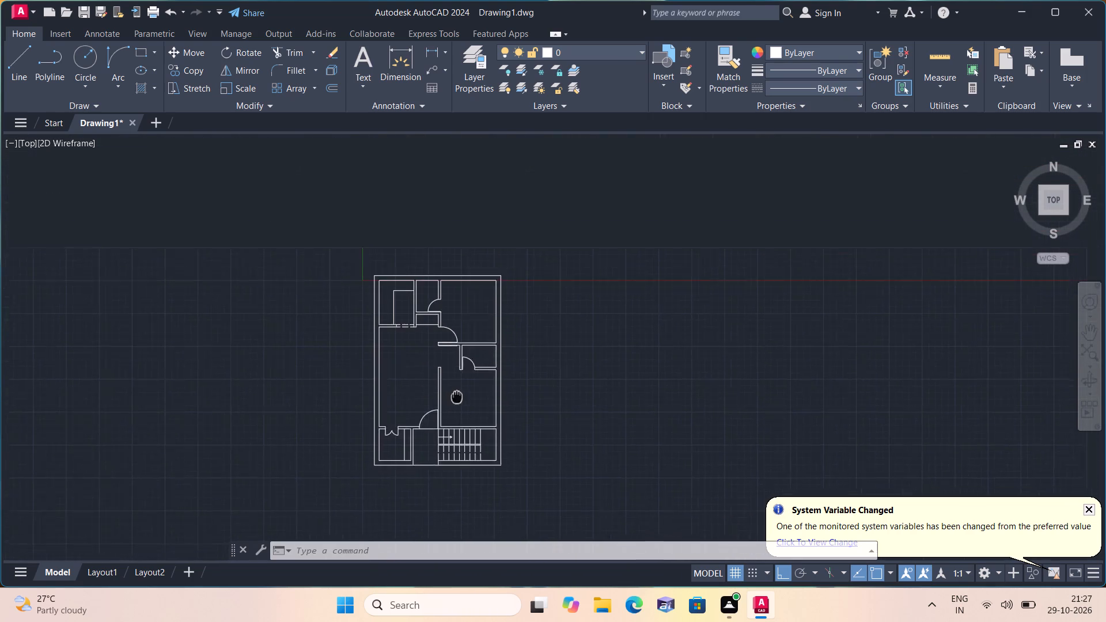
middle_drag(456, 411, 456, 425)
middle_drag(516, 323, 435, 326)
scroll(510, 323, down, 1)
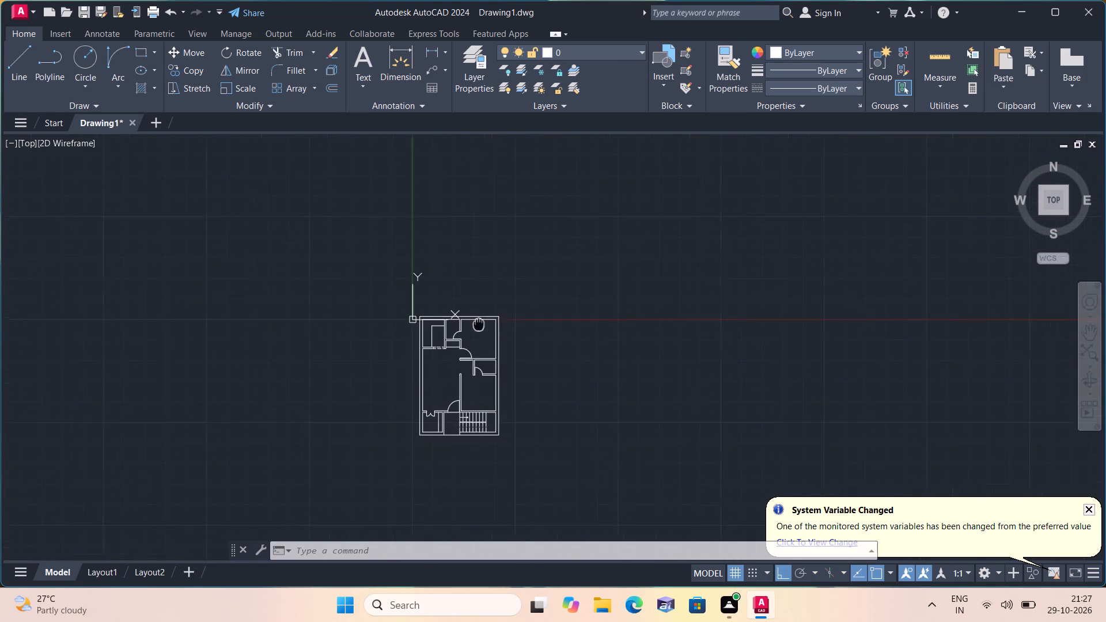
middle_drag(435, 326, 404, 329)
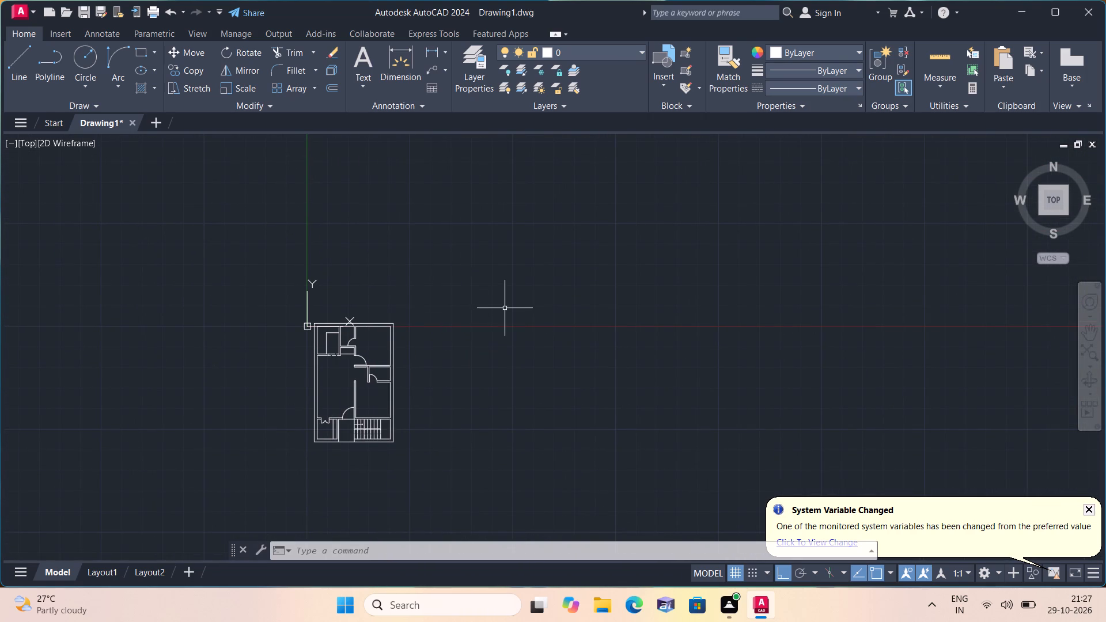
key(l)
key(space)
click(559, 276)
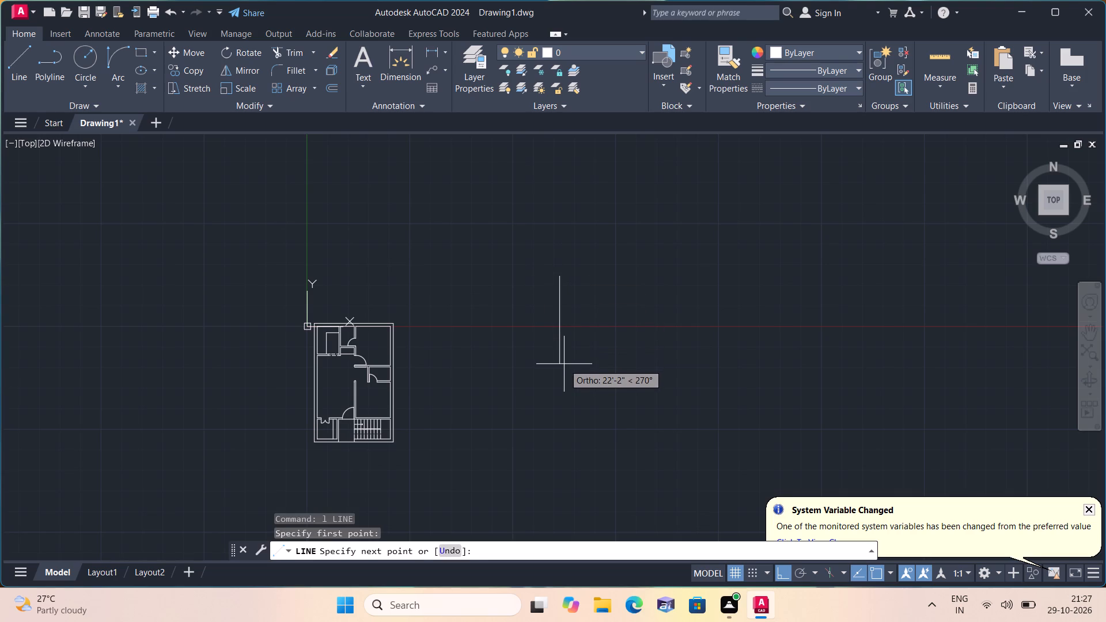
text(5')
key(space)
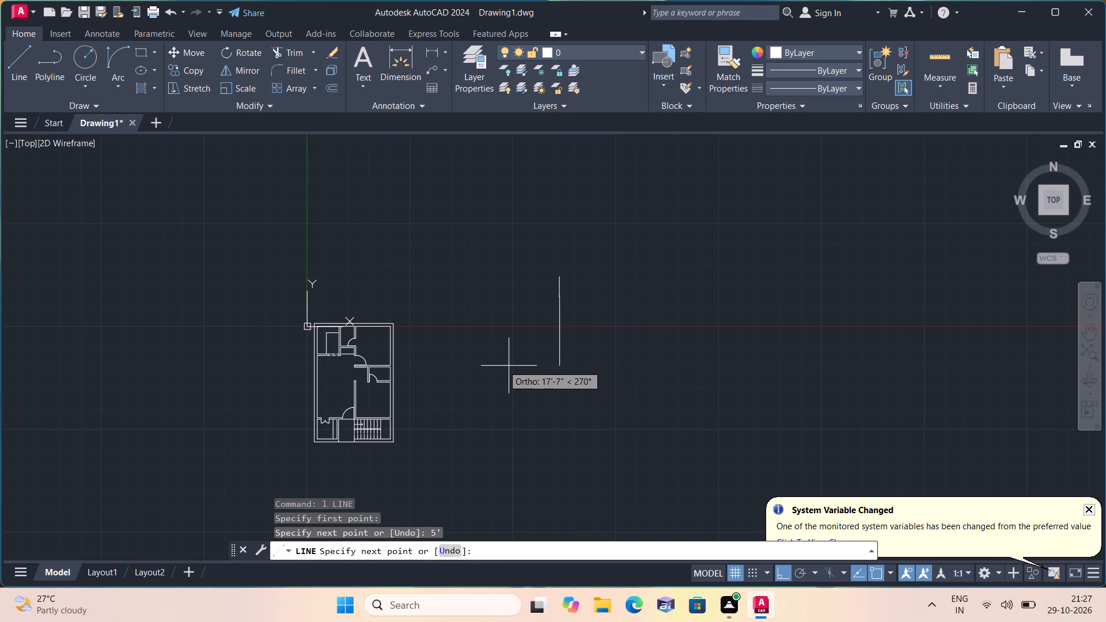
text(9")
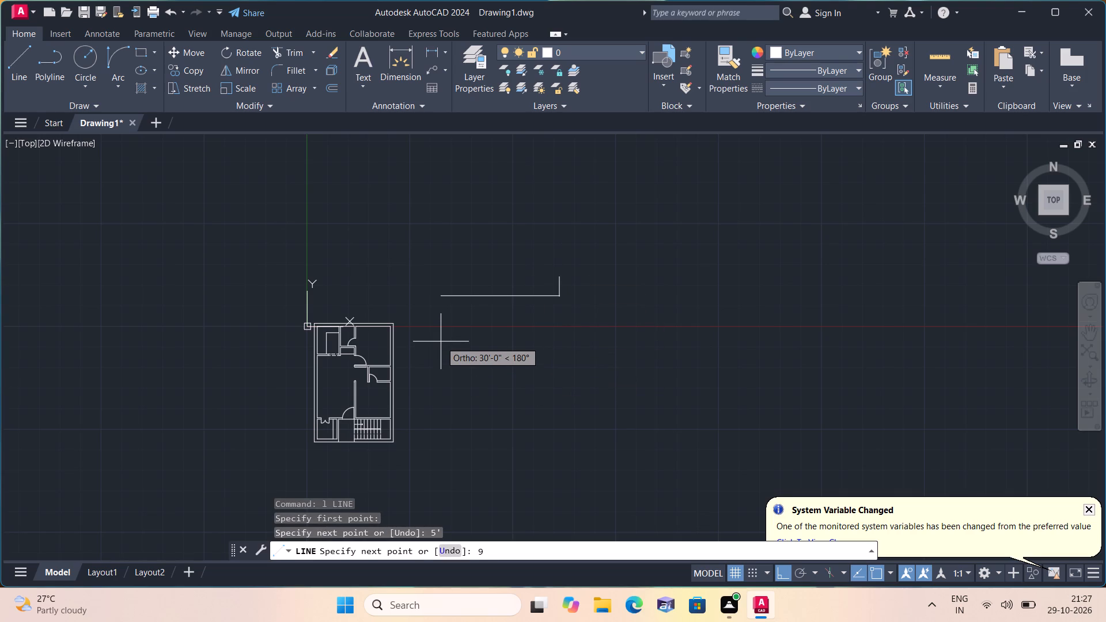
key(space)
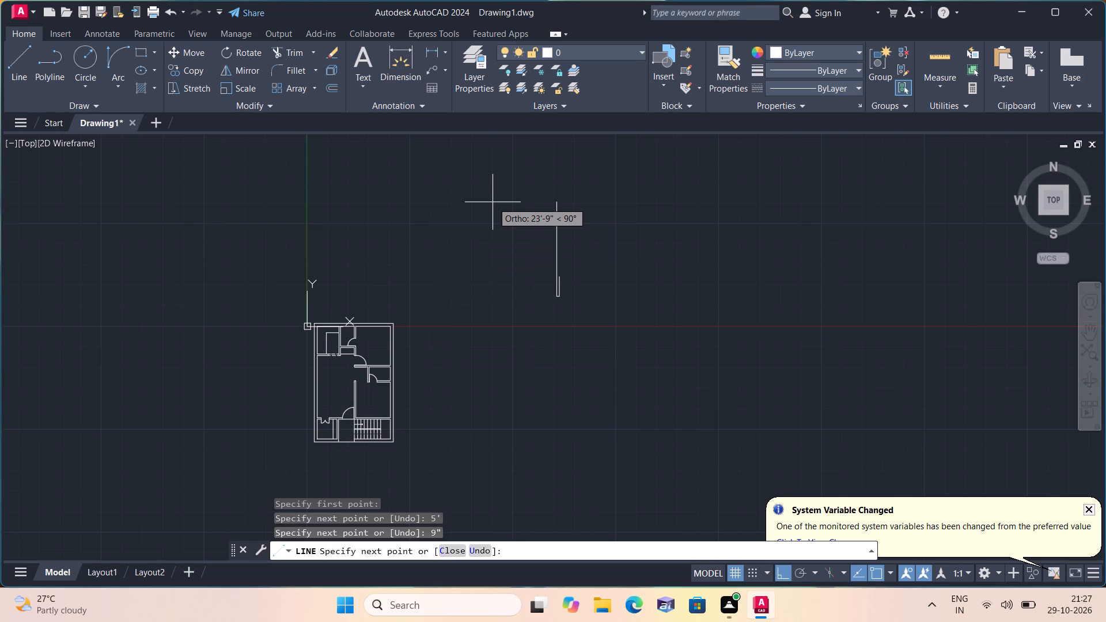
text(5')
key(space)
scroll(603, 289, up, 2)
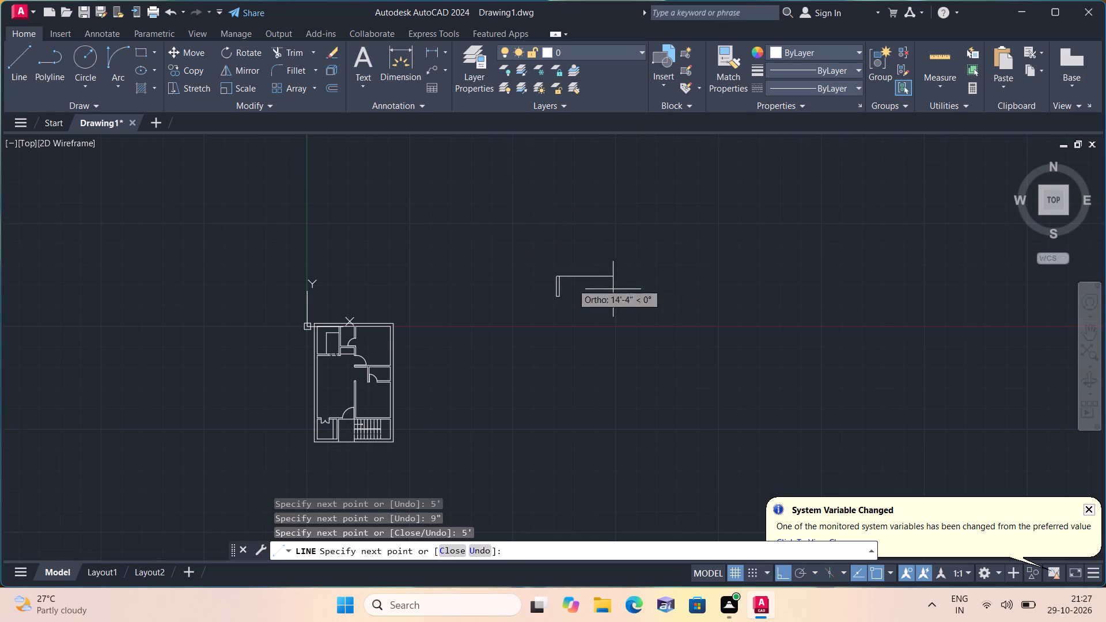
click(509, 265)
key(space)
Draw a vertical center line in the 5' rectangle, from the midpoint of its top edge to the midpoint of its bottom edge.
scroll(509, 265, up, 2)
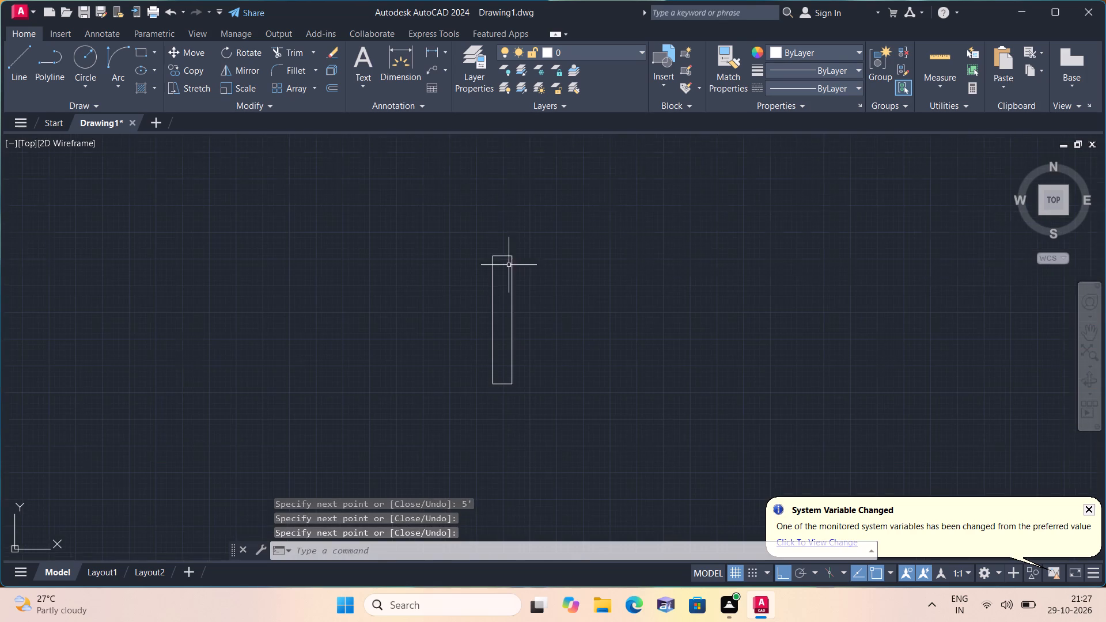
scroll(491, 259, up, 1)
key(space)
click(507, 251)
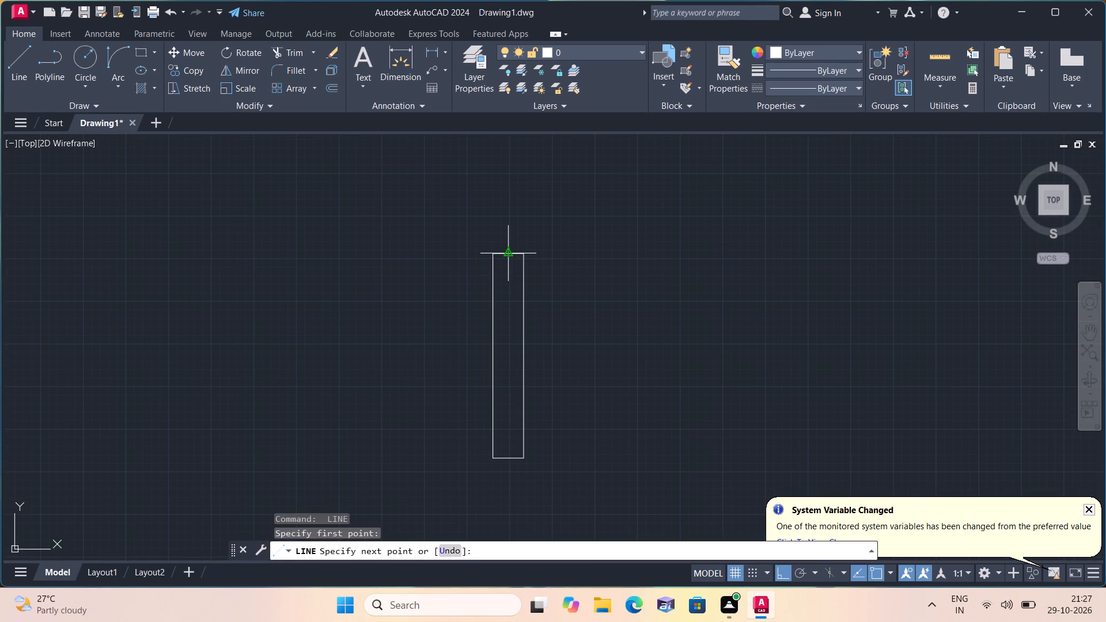
click(505, 458)
key(space)
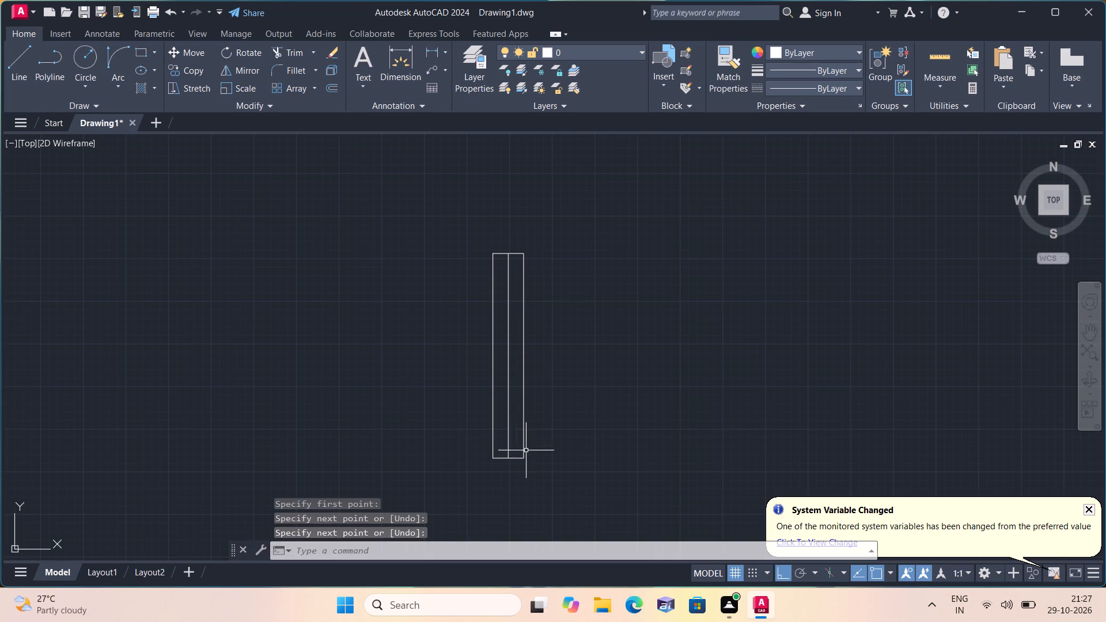
Draw an upright rectangle, 9" wide and 2' tall, with lines to the left of the 5' rectangle.
scroll(529, 427, down, 1)
middle_drag(529, 427, 545, 314)
key(space)
drag(466, 255, 466, 255)
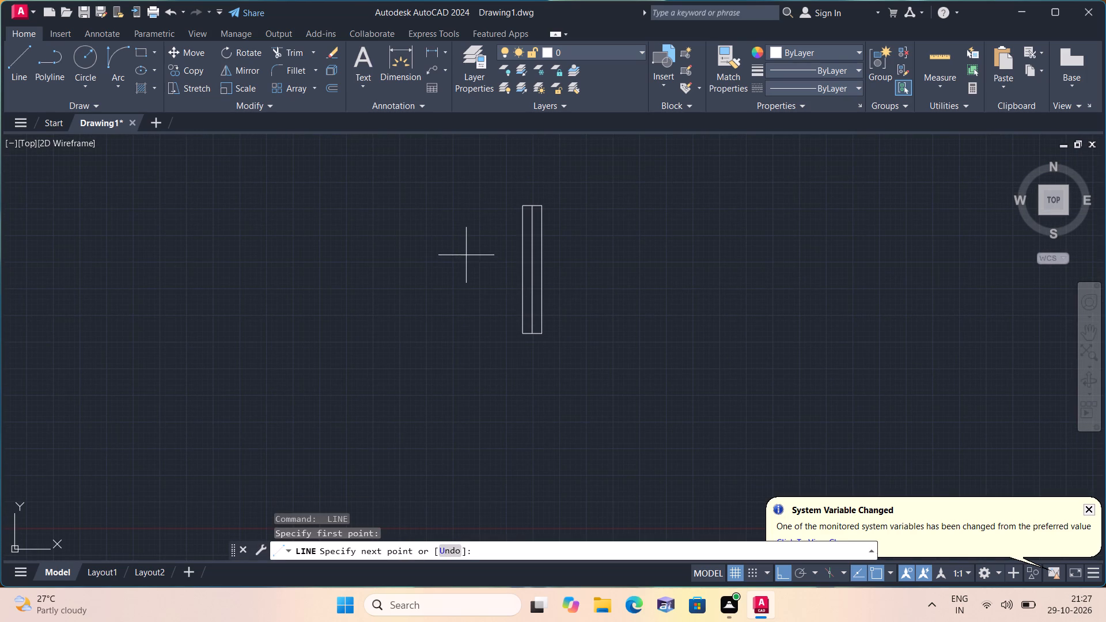
drag(466, 255, 466, 262)
text(2')
key(space)
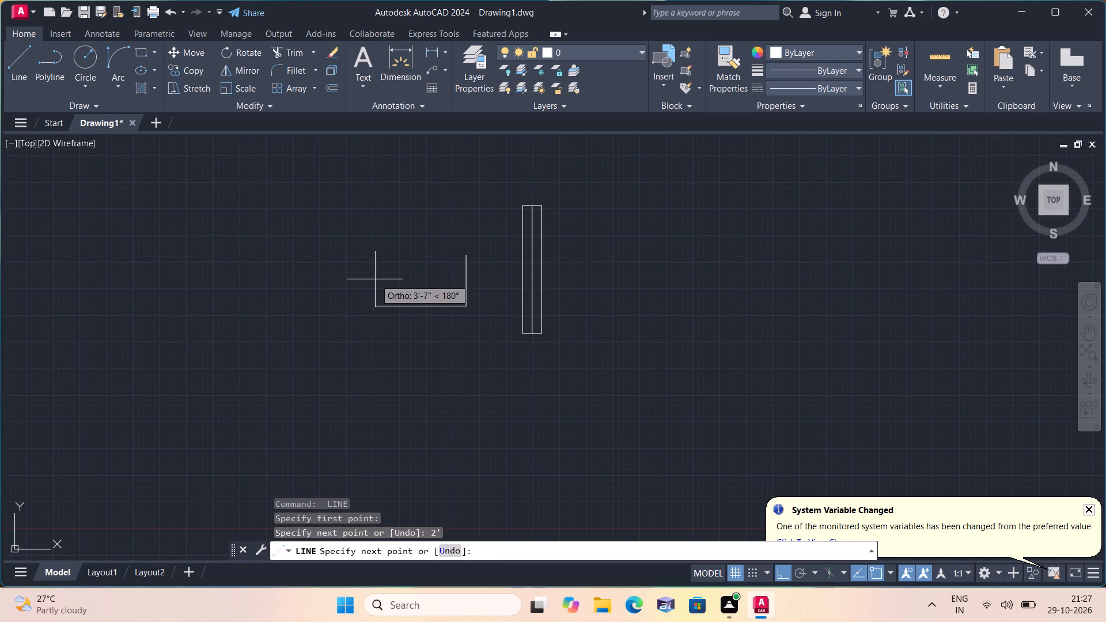
text(9")
key(space)
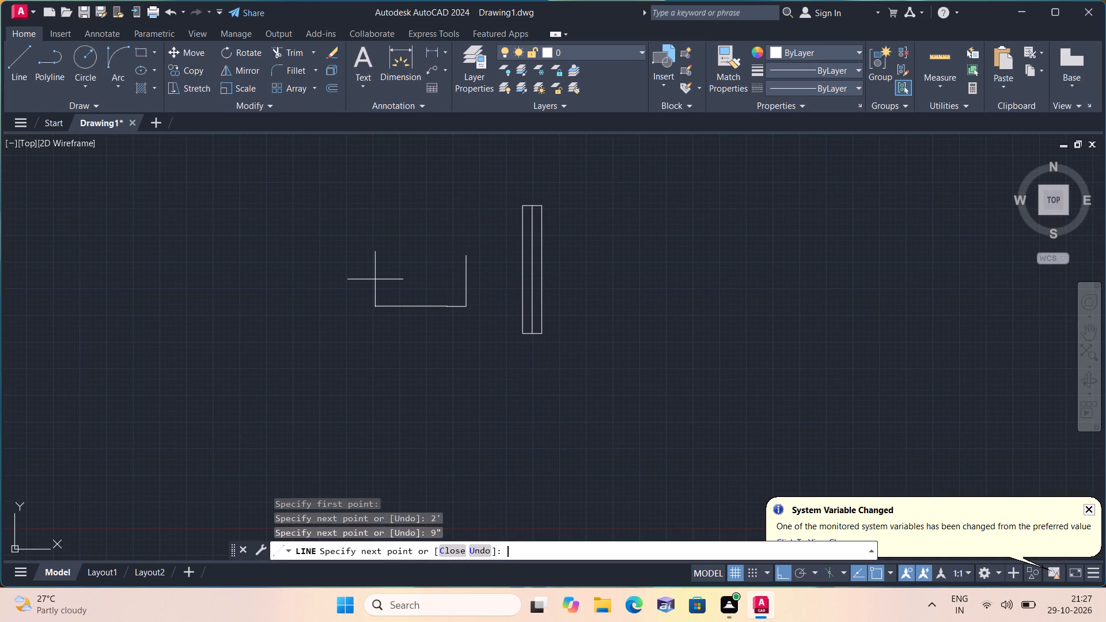
text(2')
key(space)
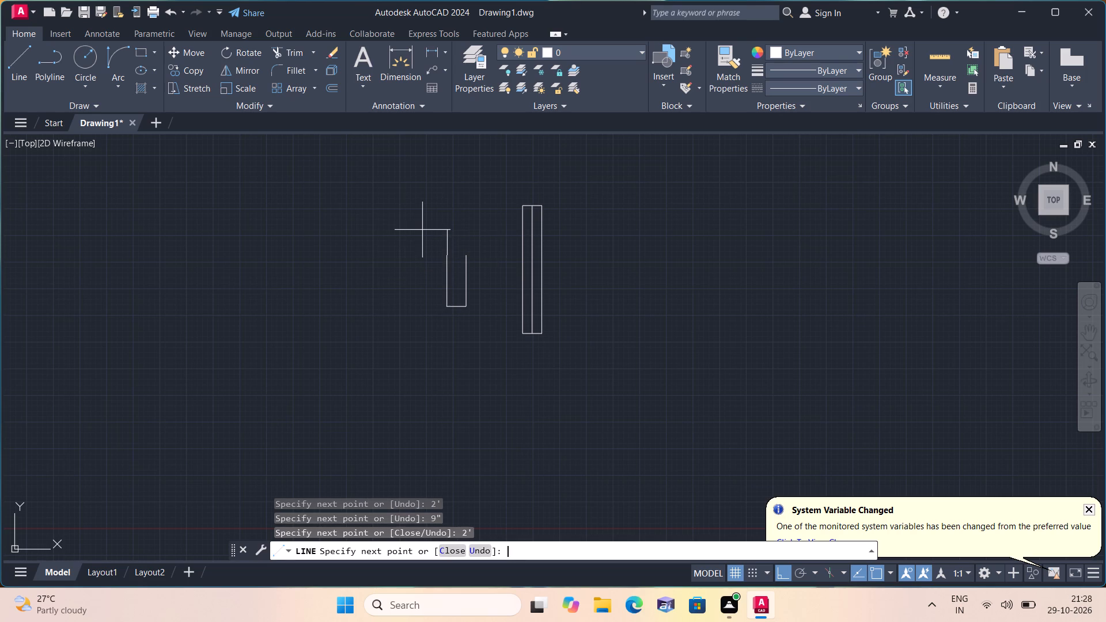
click(466, 251)
key(space)
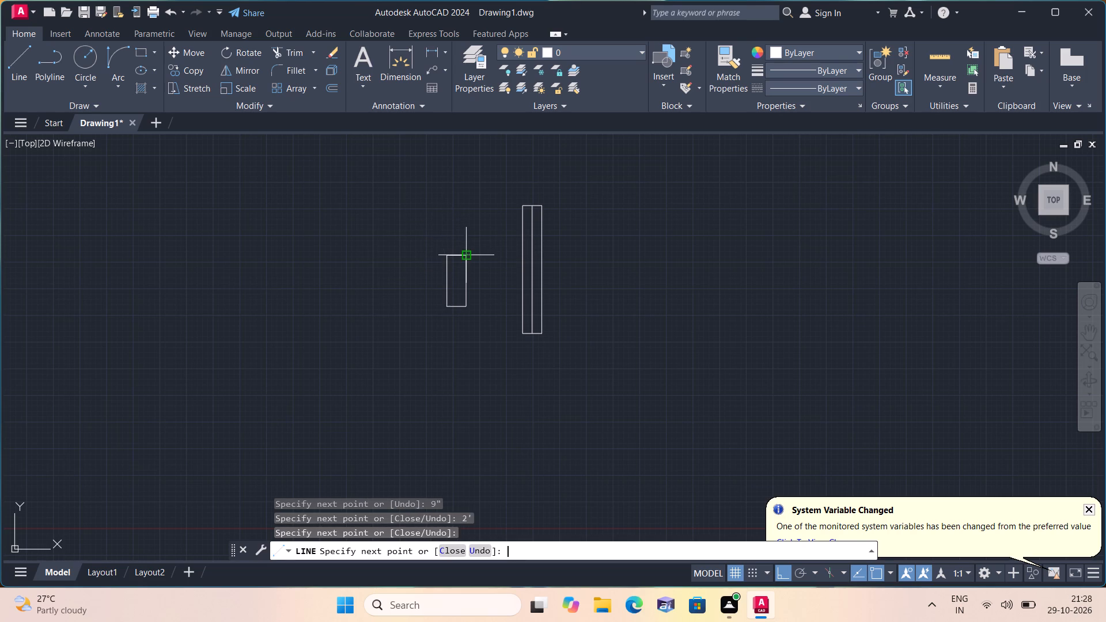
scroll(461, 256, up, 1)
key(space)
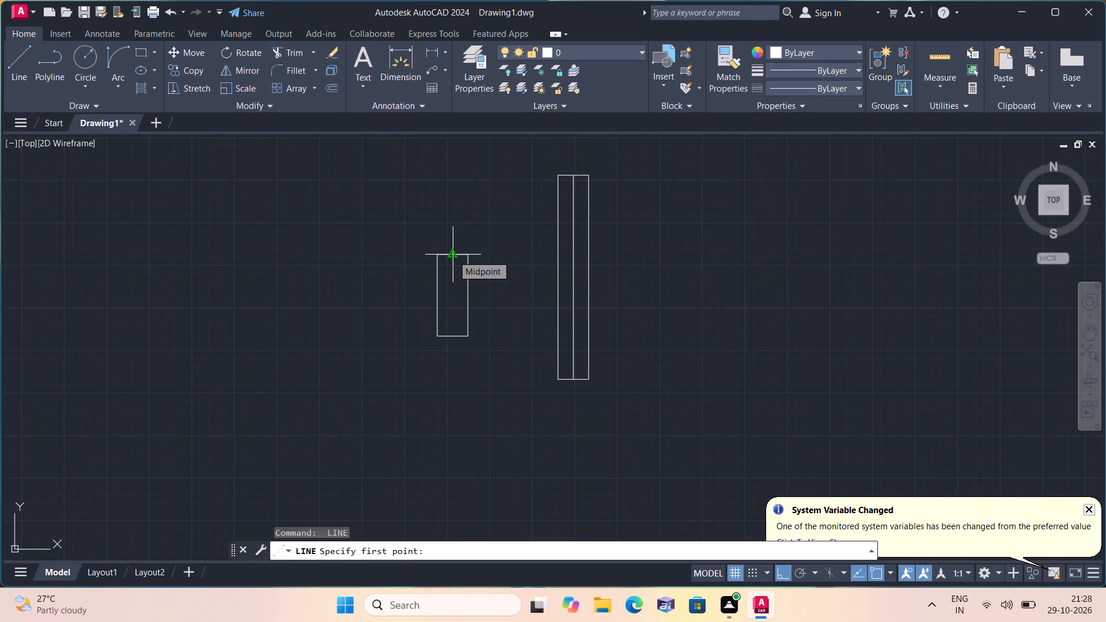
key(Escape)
Draw a second upright rectangle, 9" wide and 2' tall, with lines to the left of the first 2' rectangle.
scroll(453, 249, down, 1)
middle_drag(458, 246, 467, 195)
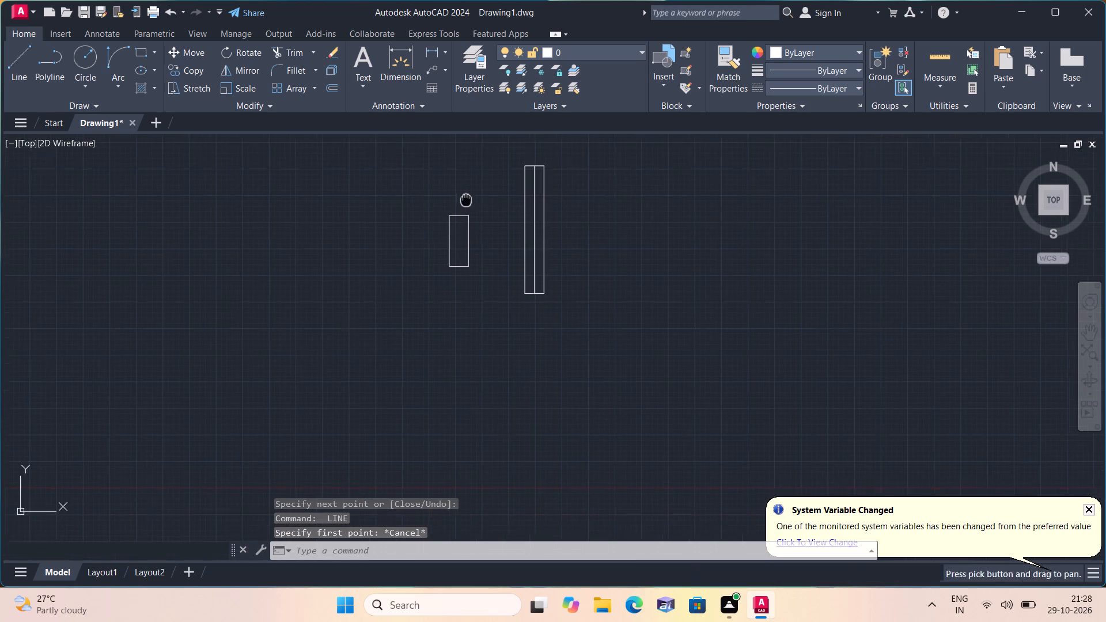
key(space)
click(344, 223)
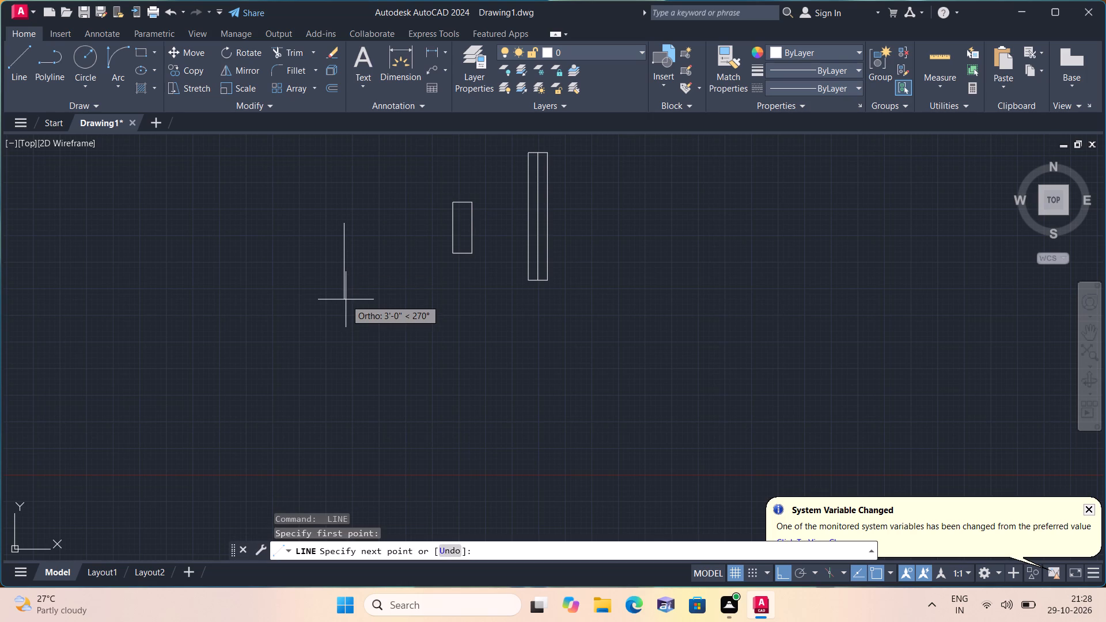
text(2')
key(BackSpace)
key(BackSpace)
key(apostrophe)
key(BackSpace)
text(2')
key(space)
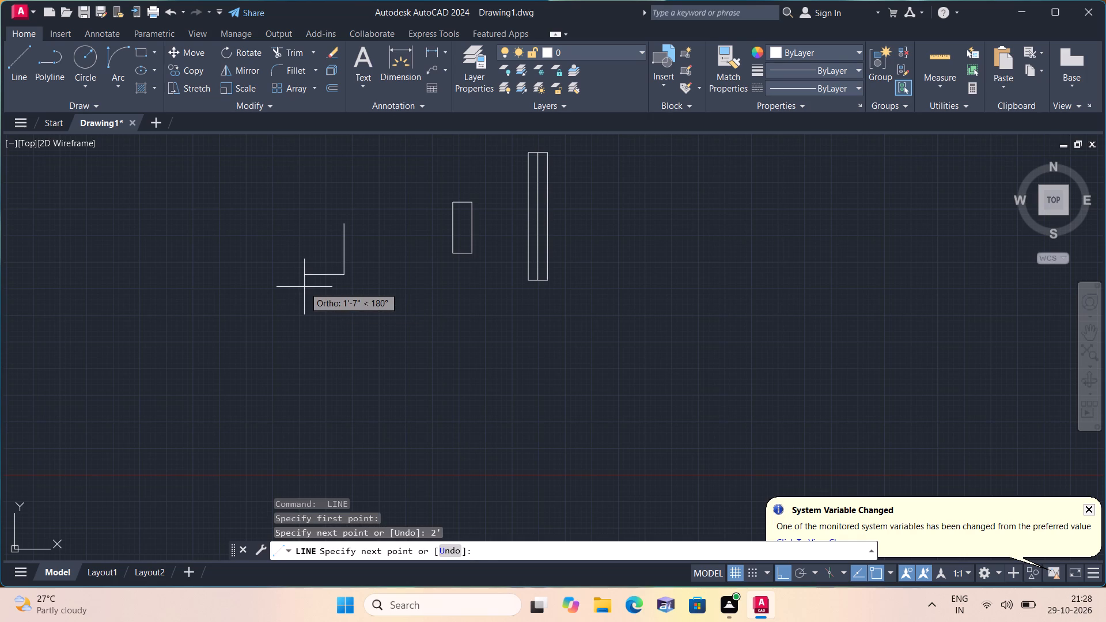
text(9")
key(space)
text(2')
key(space)
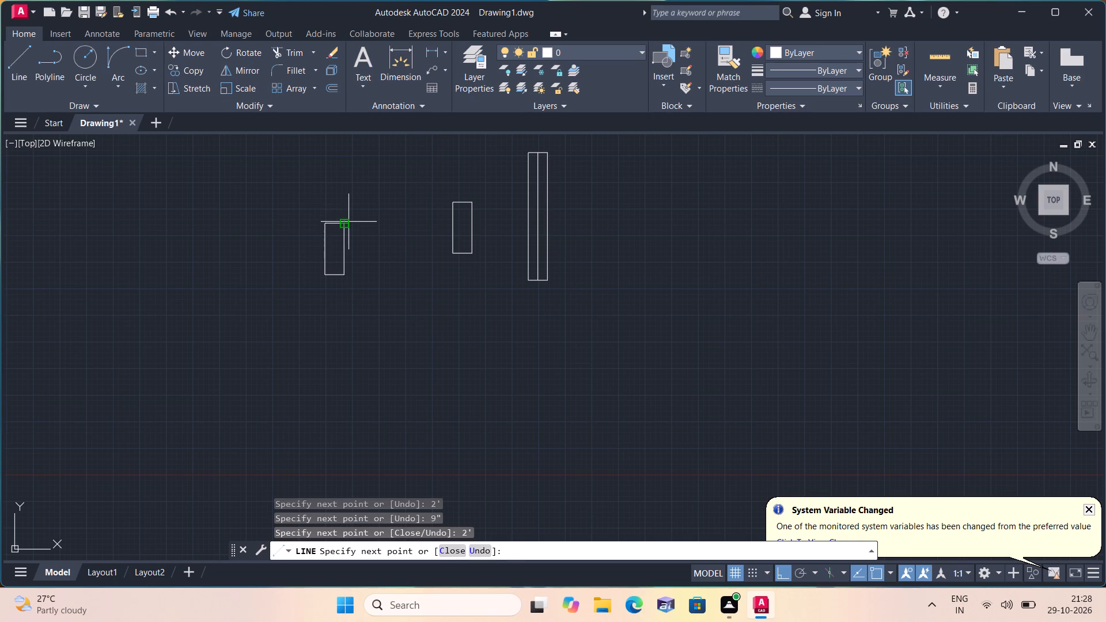
click(349, 222)
key(space)
Draw a vertical center line in the leftmost 2' rectangle, between the midpoints of its top and bottom edges.
scroll(332, 218, up, 1)
key(space)
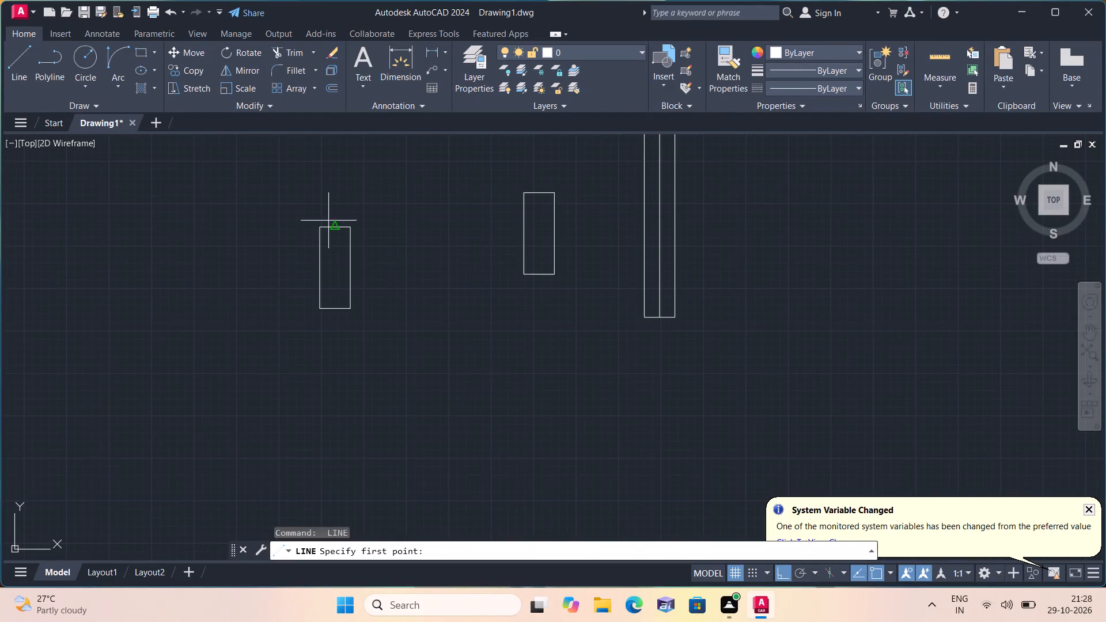
click(334, 229)
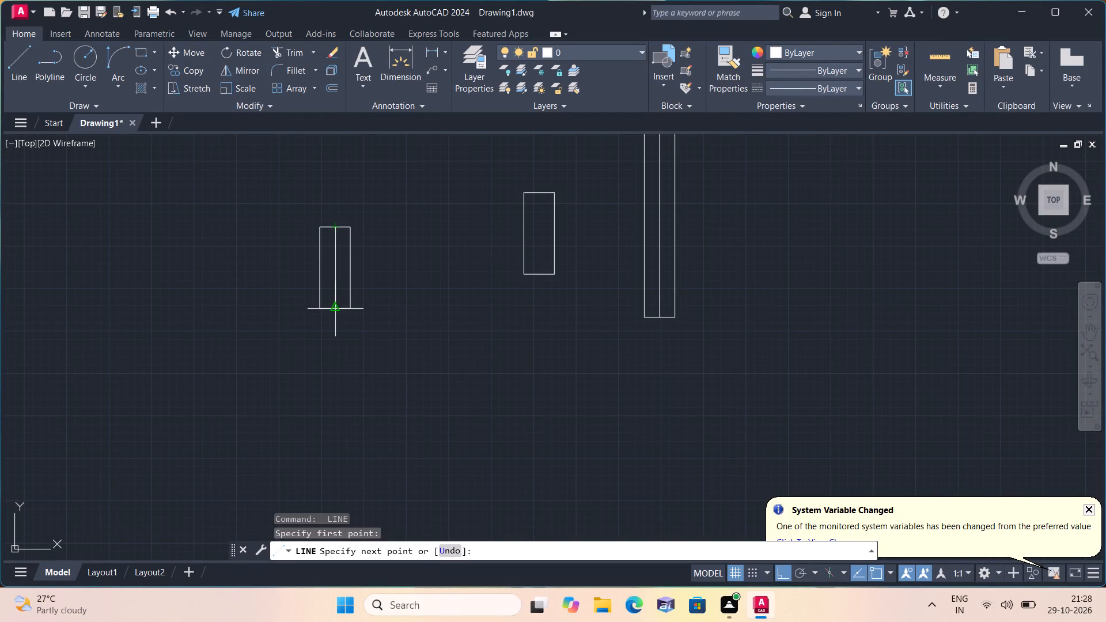
click(331, 312)
key(space)
With Ortho off, move the center-lined 2' rectangle by its right-side midpoint onto the inner left wall line's midpoint in the plan's lower-left room.
scroll(374, 324, down, 2)
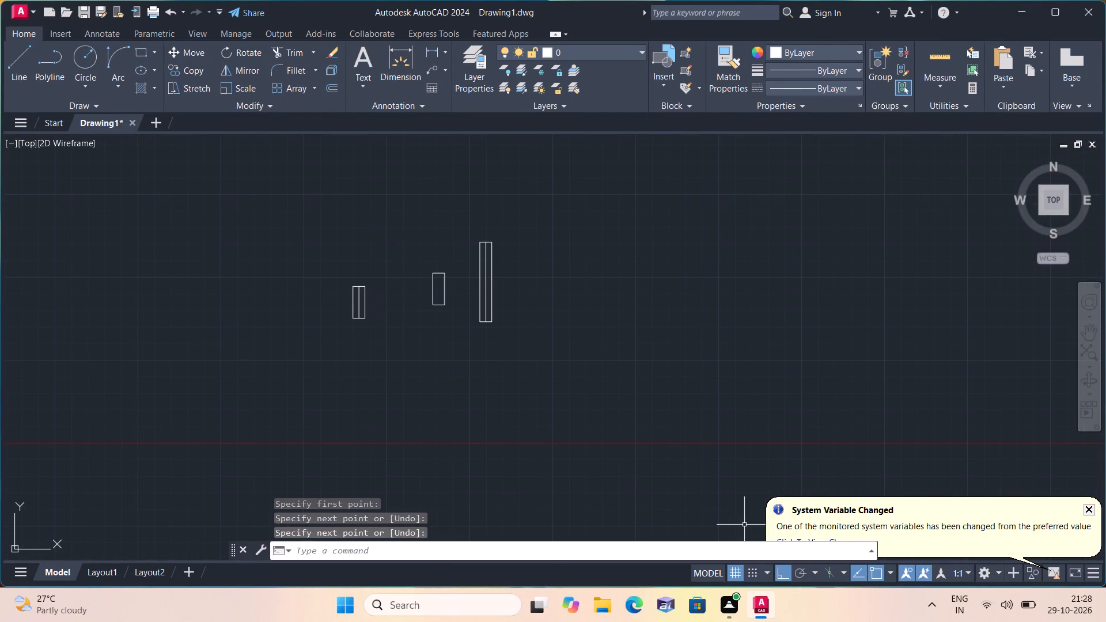
click(786, 571)
scroll(291, 302, up, 1)
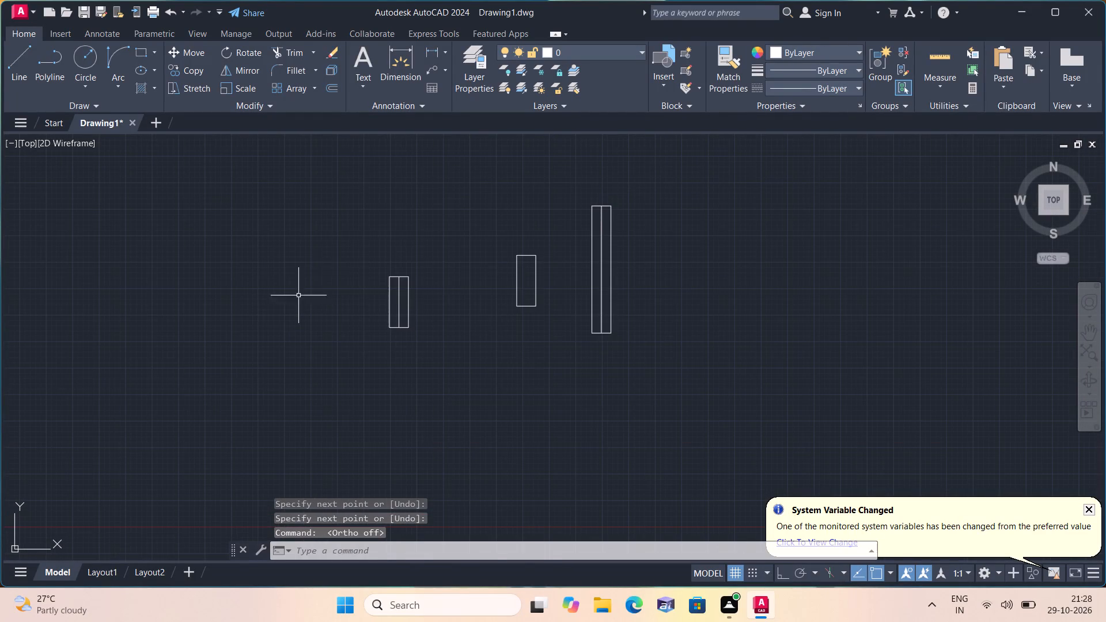
drag(323, 262, 338, 269)
click(437, 362)
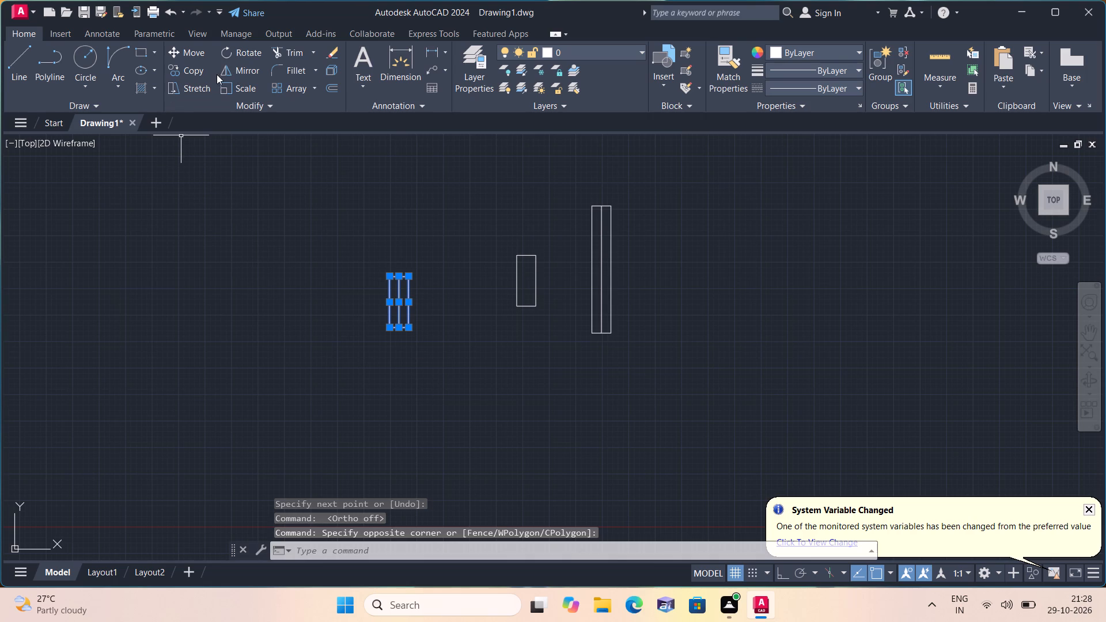
click(190, 51)
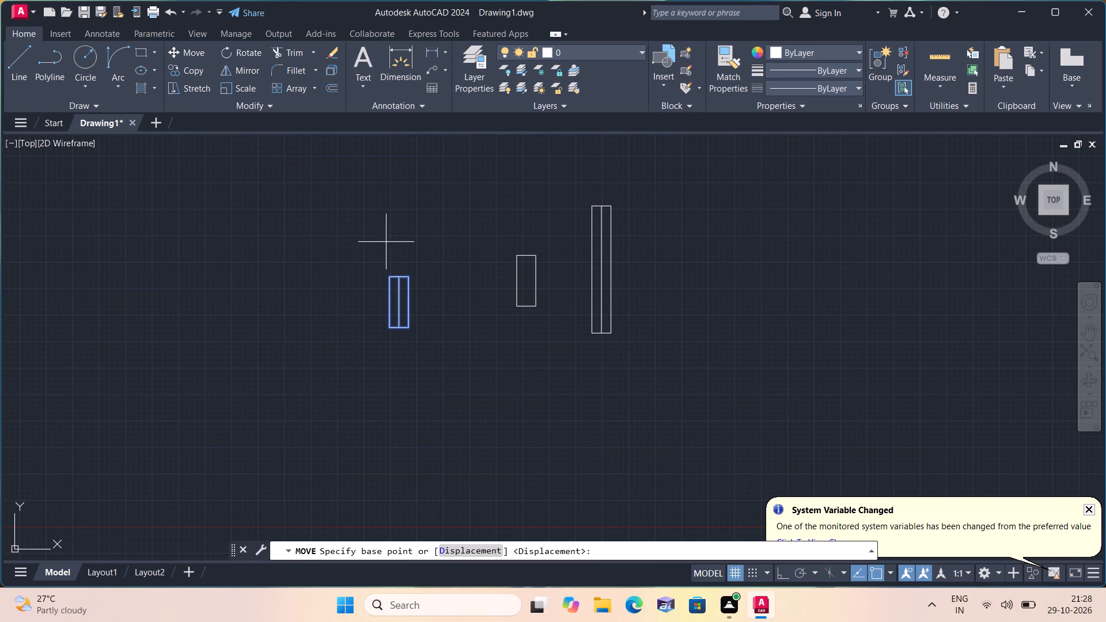
click(407, 302)
scroll(423, 288, down, 6)
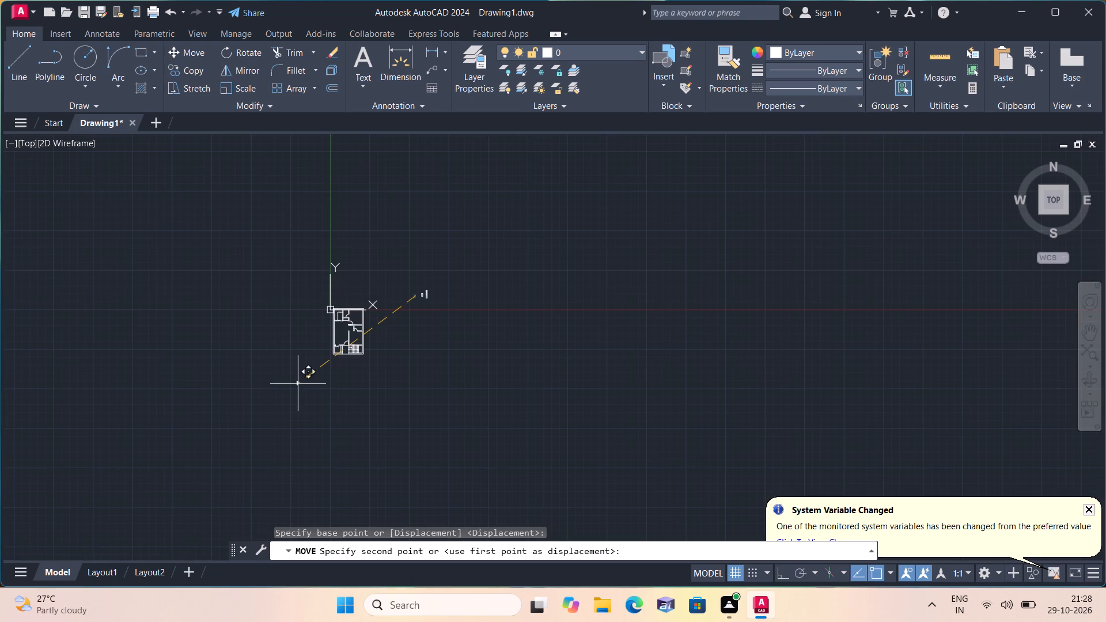
scroll(290, 399, up, 2)
scroll(369, 330, up, 2)
click(423, 221)
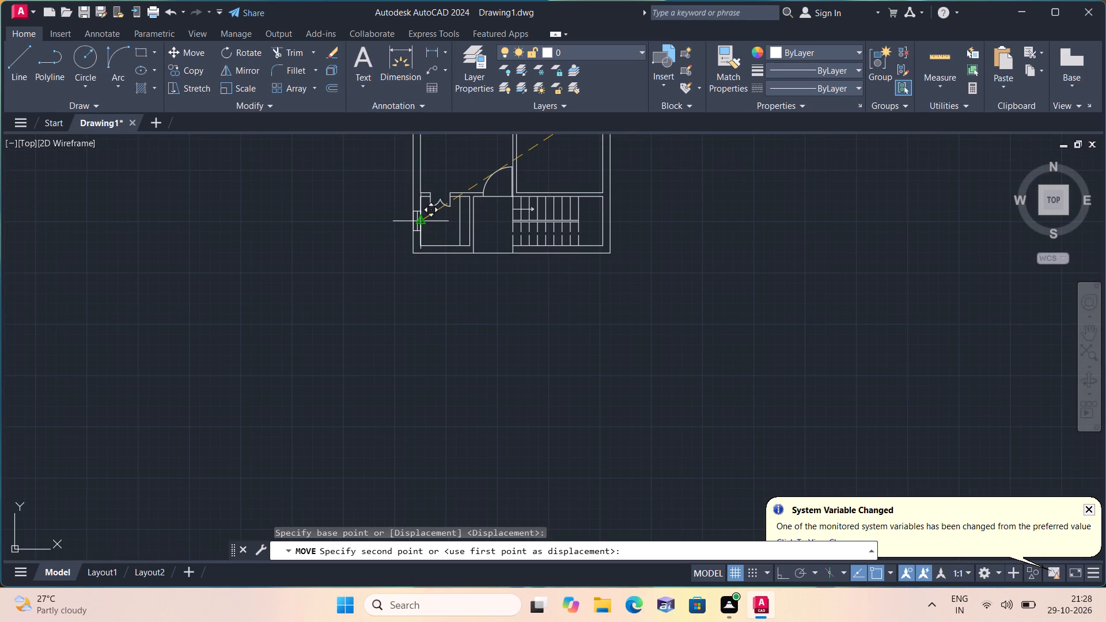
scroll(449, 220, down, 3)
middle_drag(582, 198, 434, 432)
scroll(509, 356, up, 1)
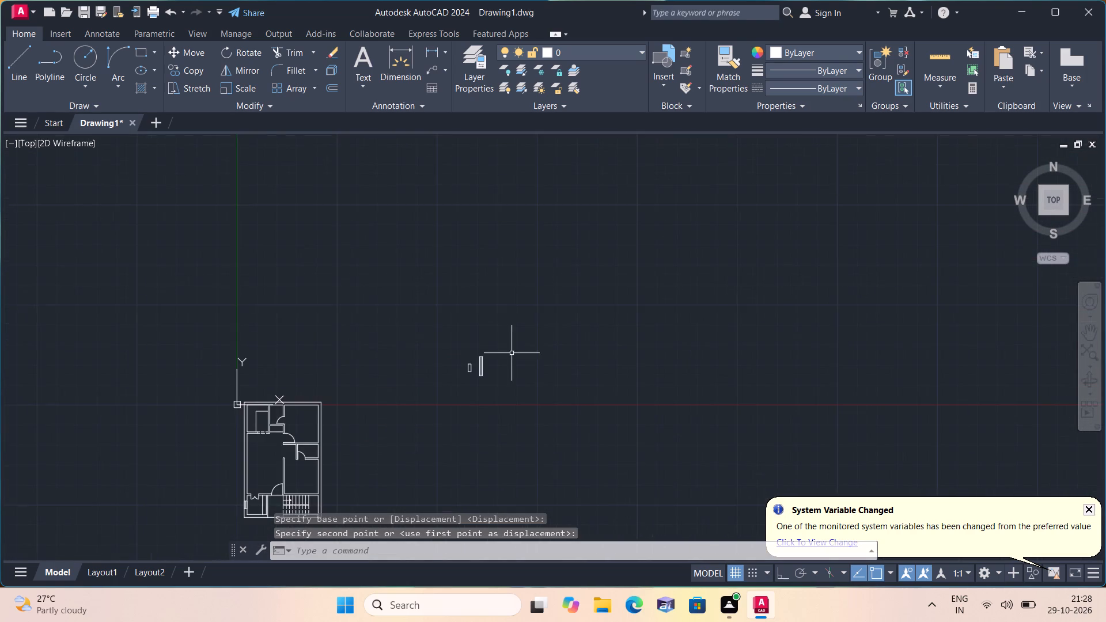
Move the plain 9" by 2' rectangle by its left-side midpoint onto the inner right wall line's midpoint in the small right-hand room.
scroll(525, 342, up, 2)
scroll(355, 432, up, 3)
drag(414, 447, 394, 397)
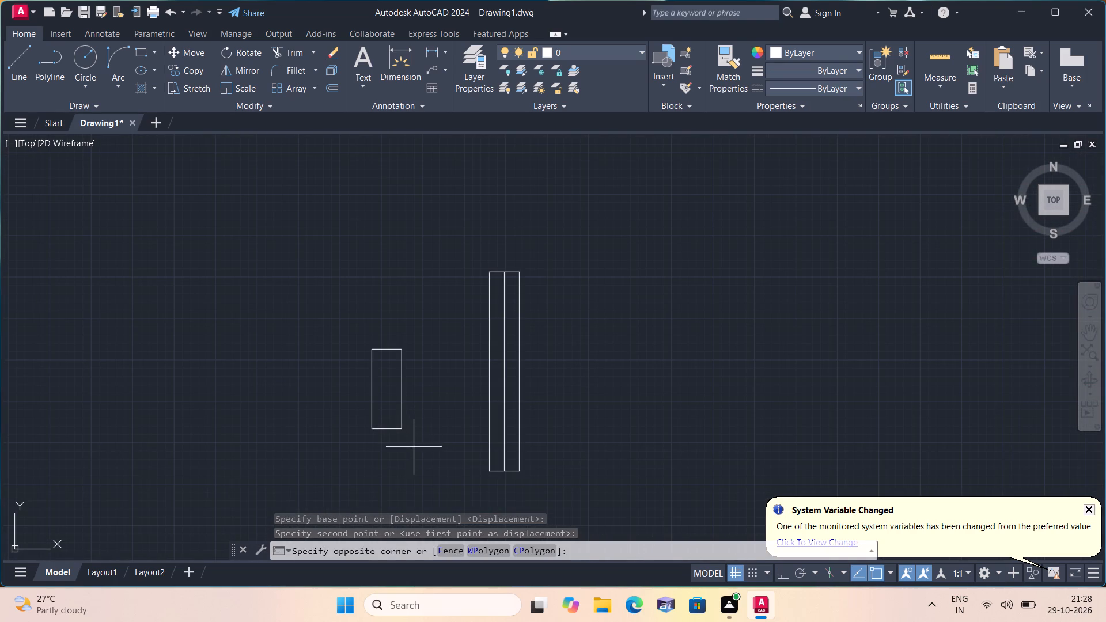
click(350, 307)
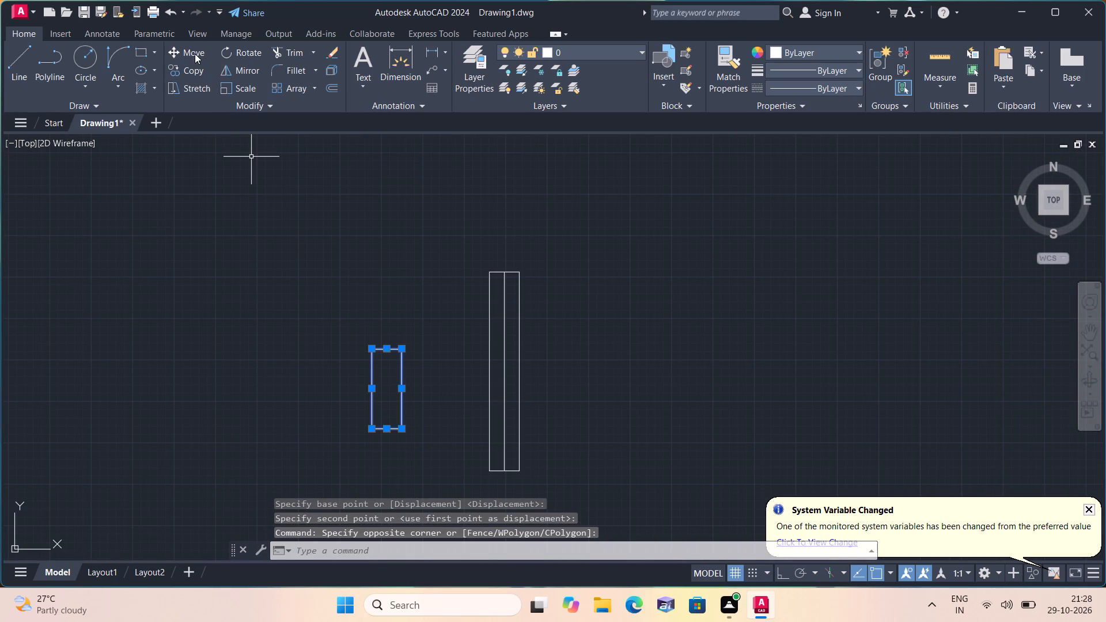
click(195, 52)
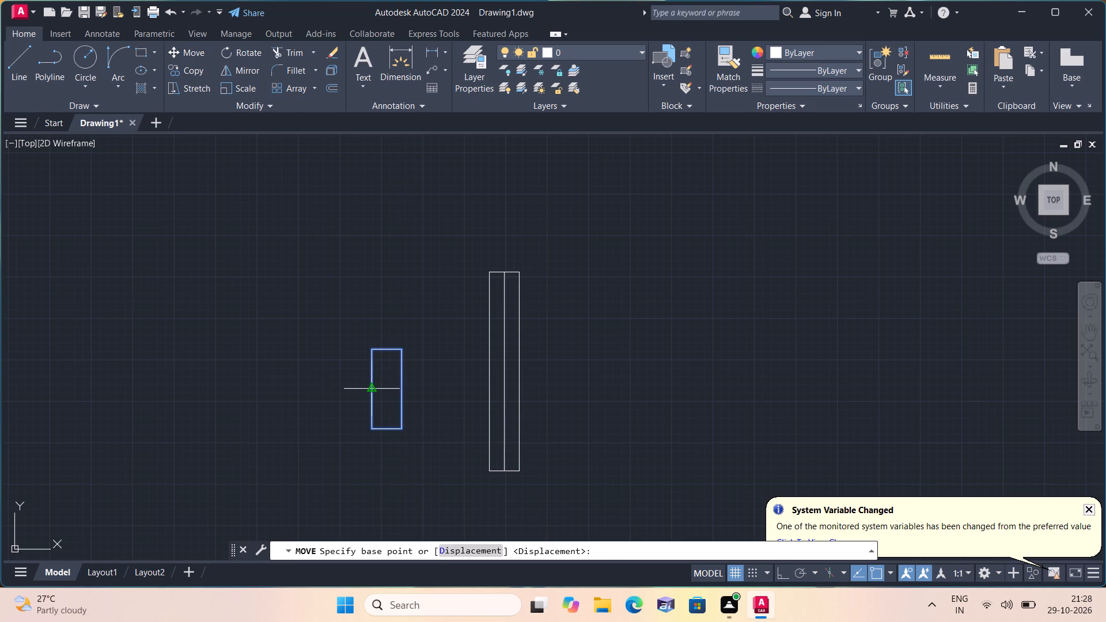
click(374, 388)
scroll(374, 388, down, 3)
middle_drag(373, 388, 583, 164)
scroll(603, 147, down, 1)
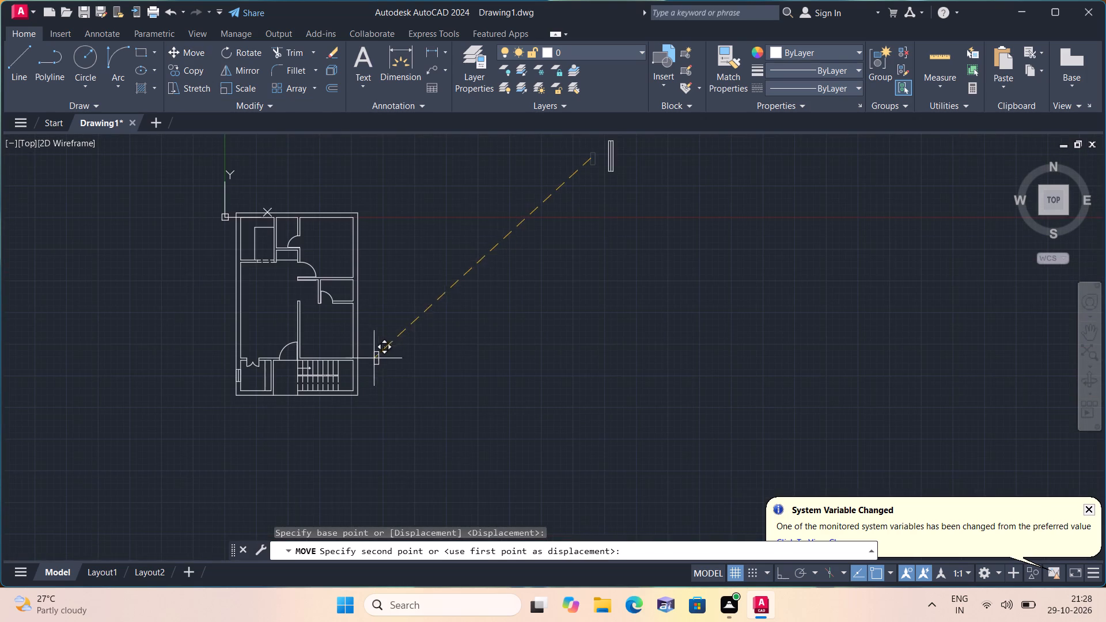
scroll(360, 363, up, 2)
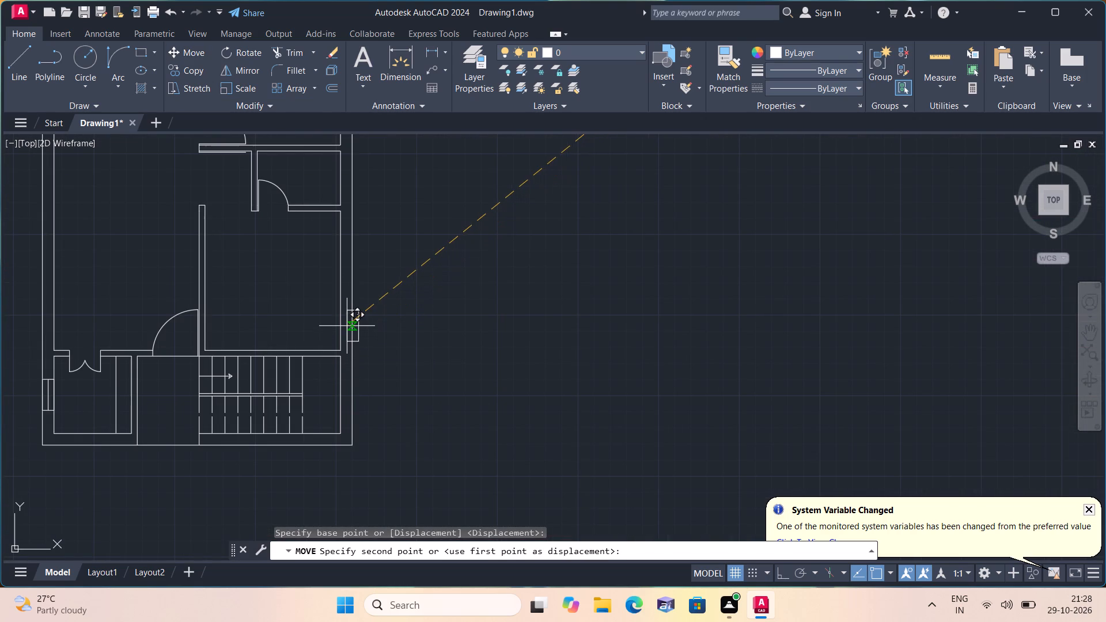
click(338, 176)
Move the center-lined 5' window symbol by its left-side midpoint to the empty space just outside the plan's right wall.
middle_drag(400, 211, 397, 227)
scroll(397, 227, down, 2)
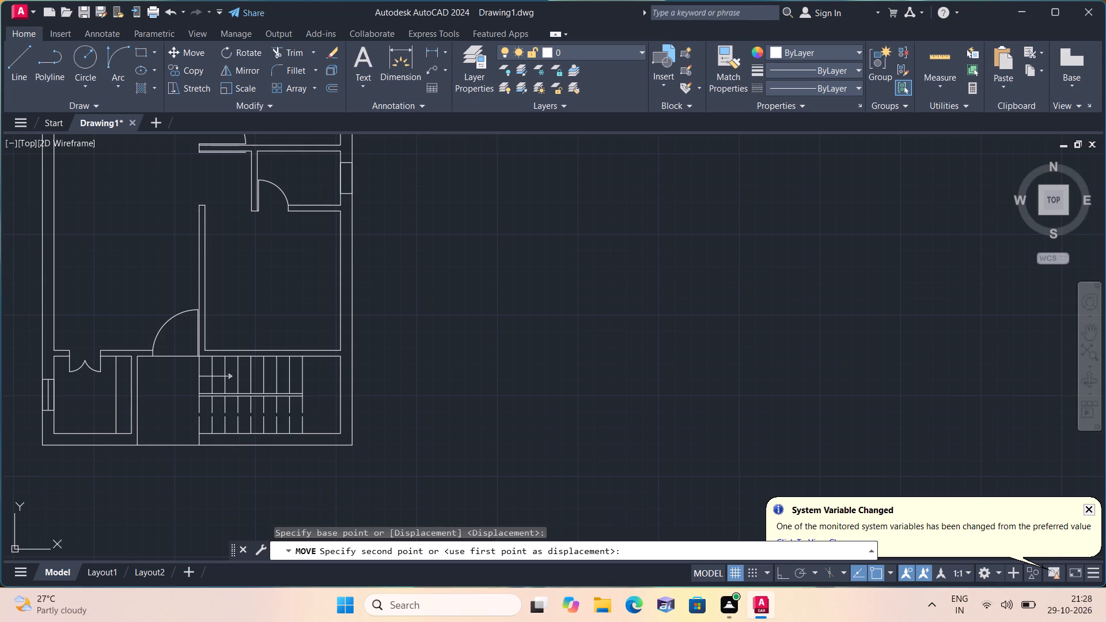
scroll(423, 281, down, 1)
middle_drag(473, 238, 408, 359)
scroll(471, 239, down, 1)
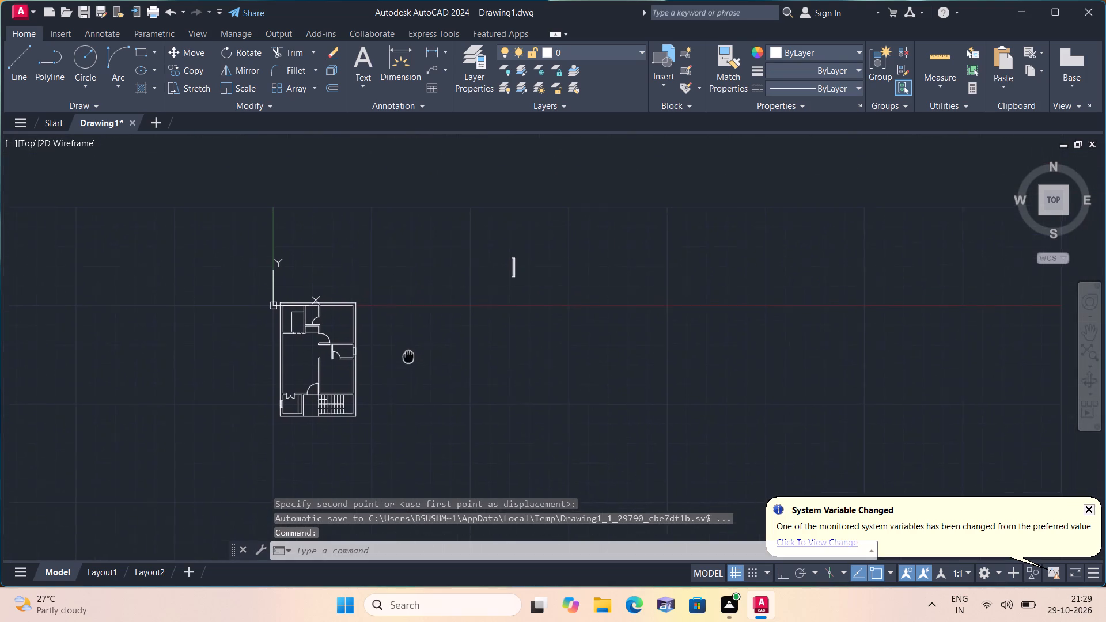
scroll(497, 246, up, 2)
drag(499, 229, 518, 303)
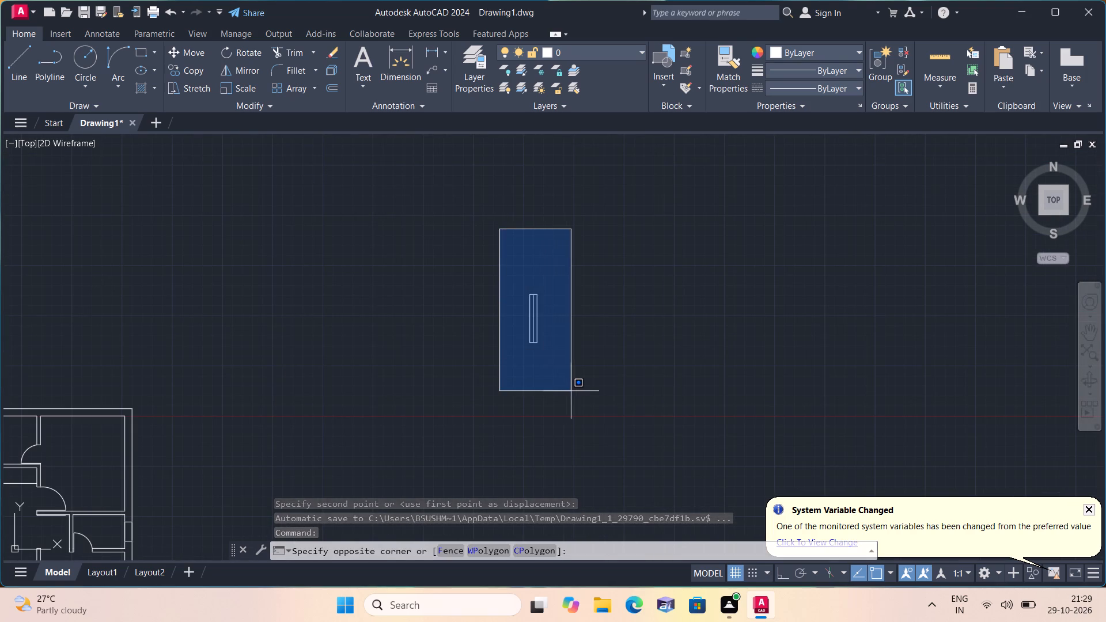
click(575, 391)
click(185, 54)
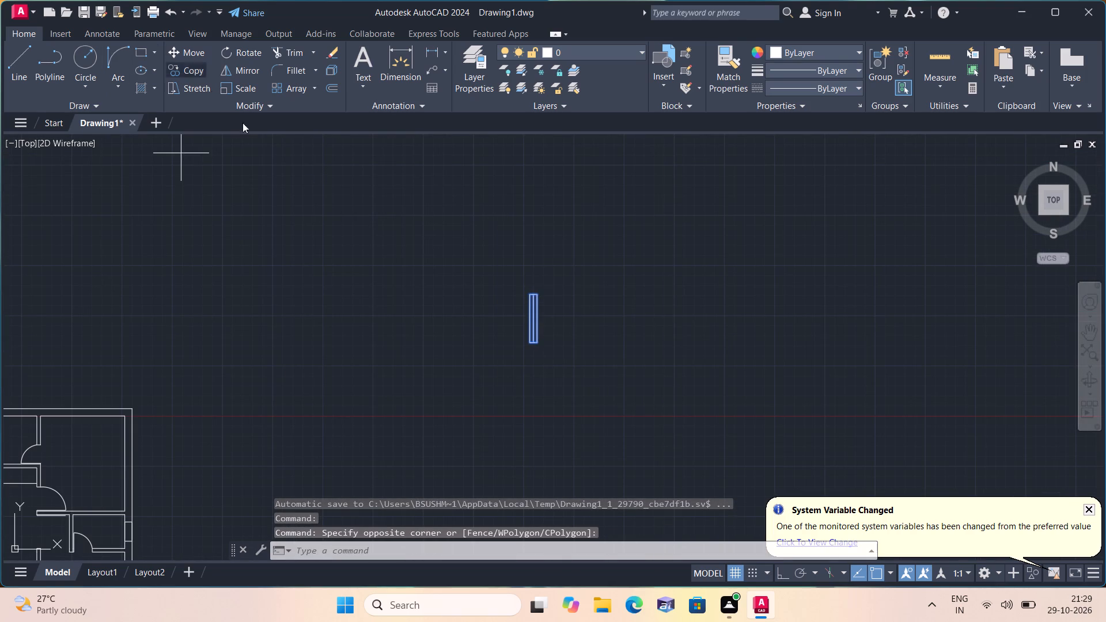
click(531, 317)
scroll(293, 410, down, 2)
middle_drag(279, 405, 327, 305)
scroll(317, 350, up, 2)
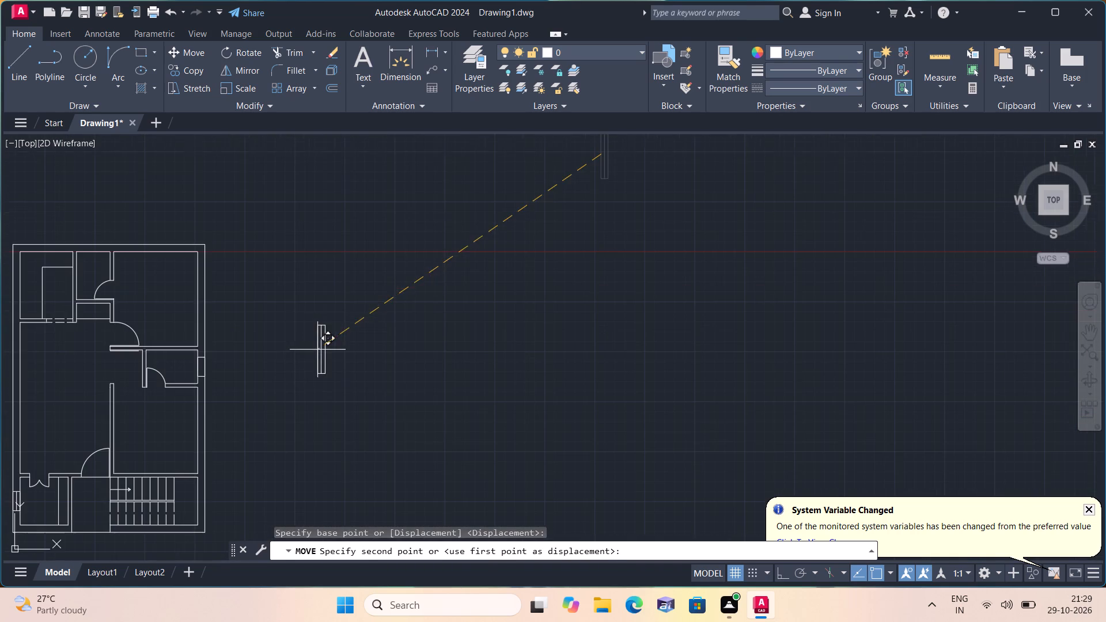
click(282, 357)
key(Escape)
Copy the 5' window symbol by its left-side midpoint onto the inner right wall line's midpoints in the upper-right and lower-right rooms.
drag(257, 310, 286, 336)
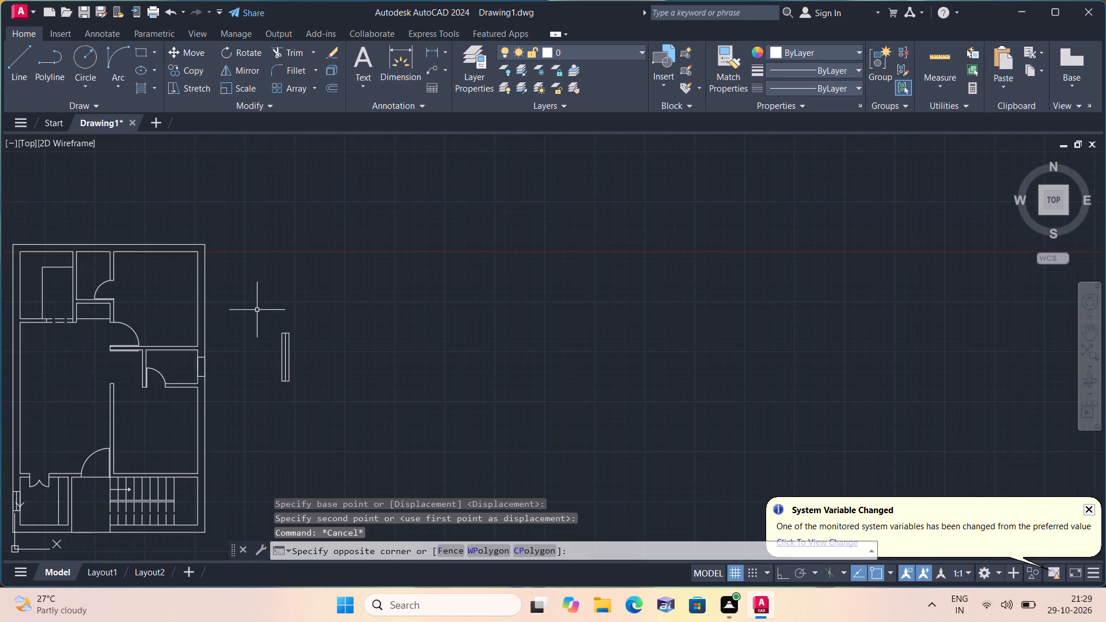
click(340, 407)
click(184, 65)
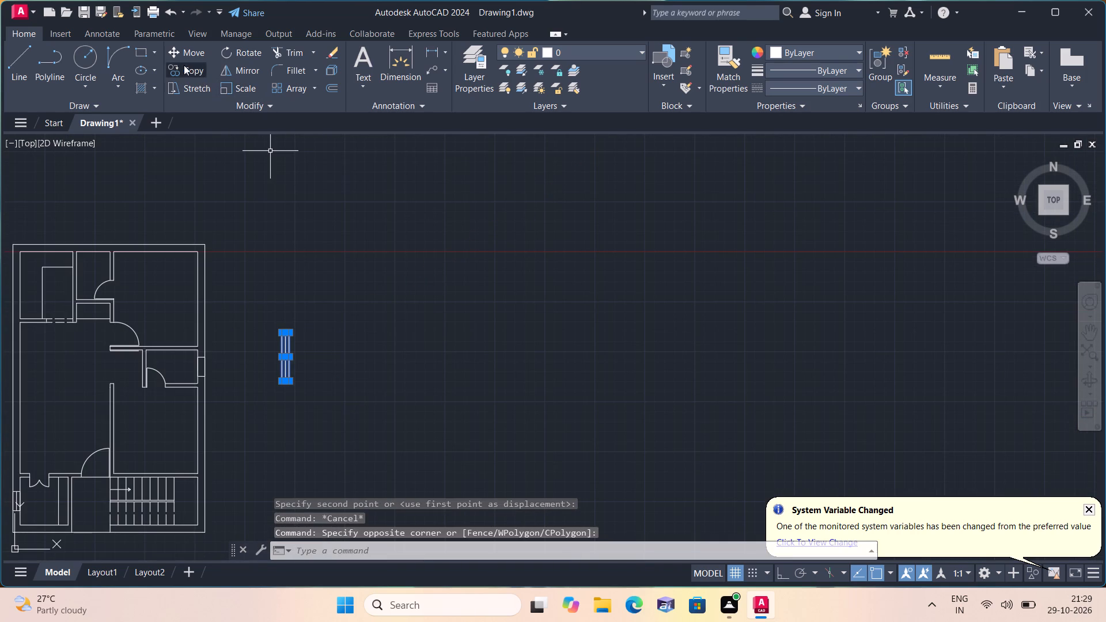
scroll(275, 334, up, 1)
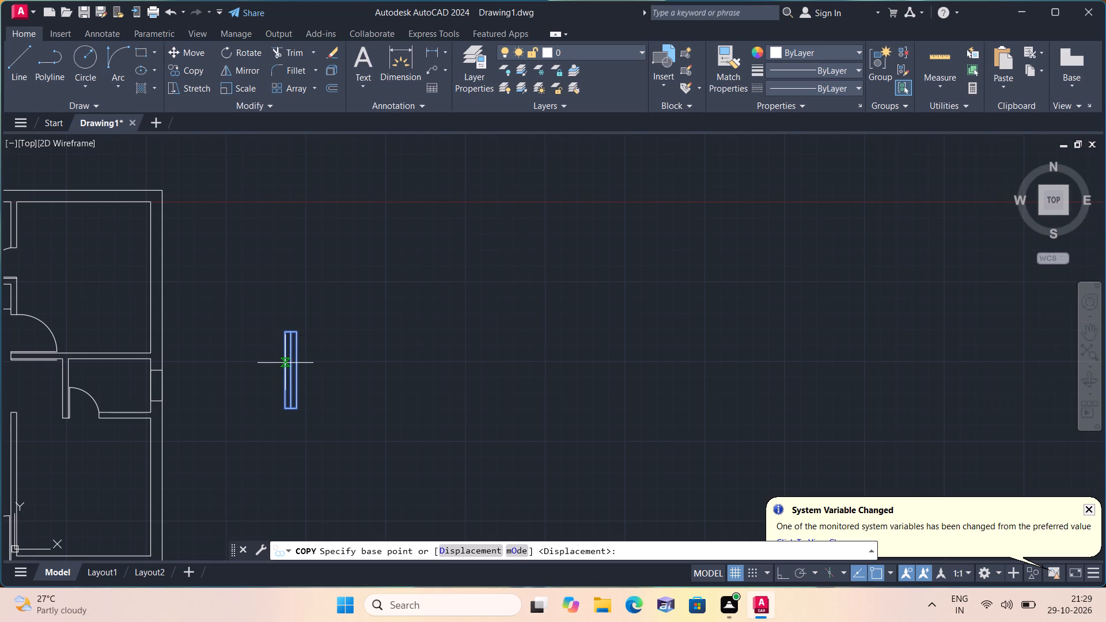
click(284, 369)
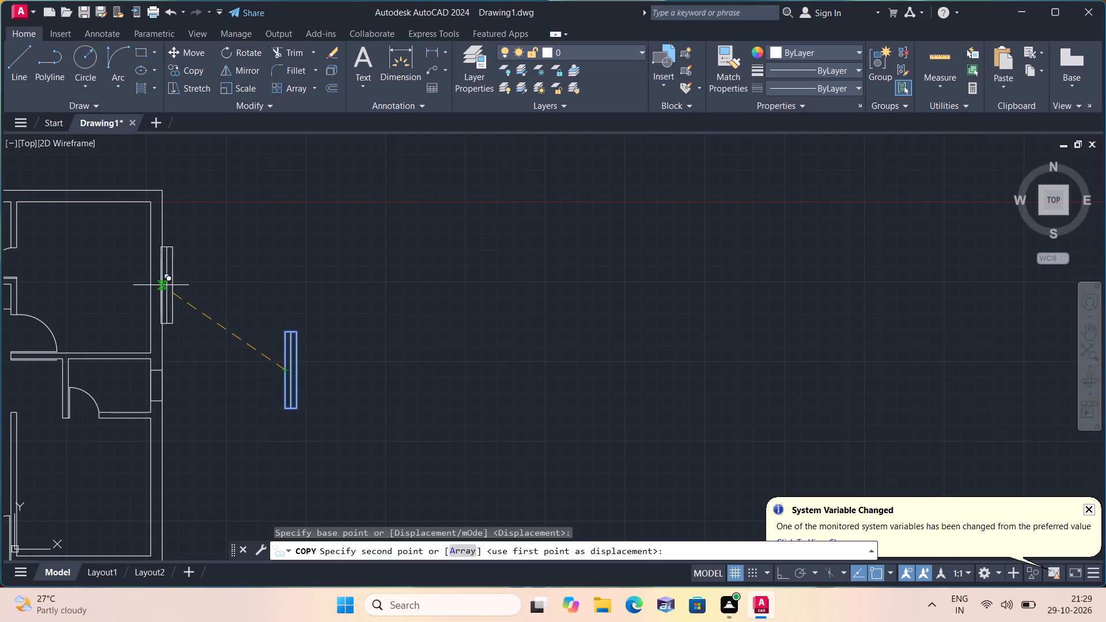
click(152, 274)
middle_drag(203, 378, 231, 300)
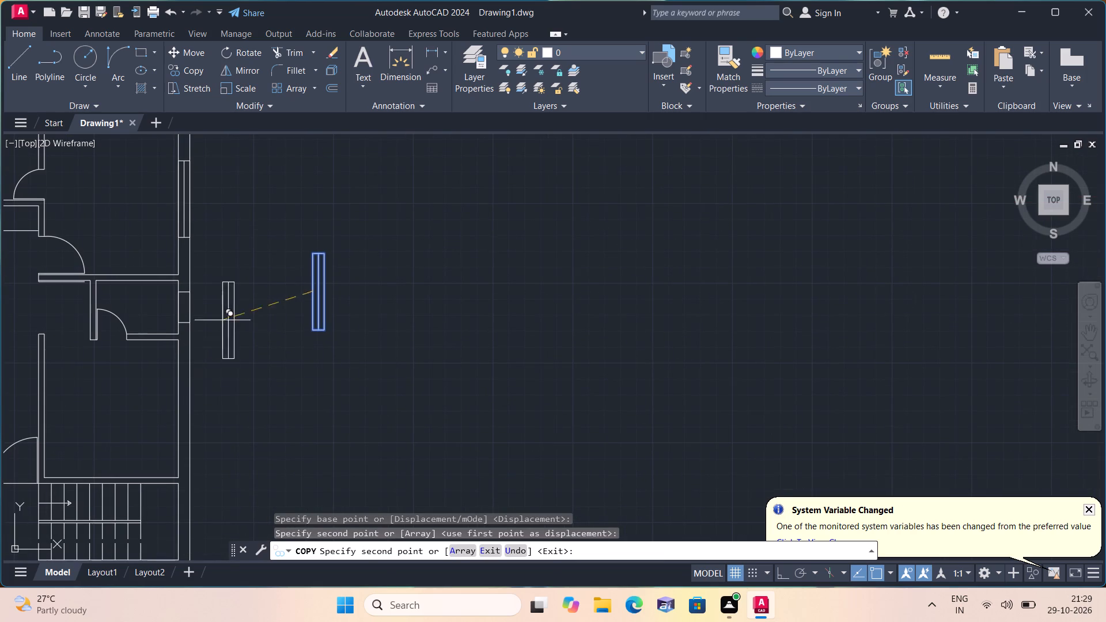
click(179, 408)
scroll(233, 380, down, 2)
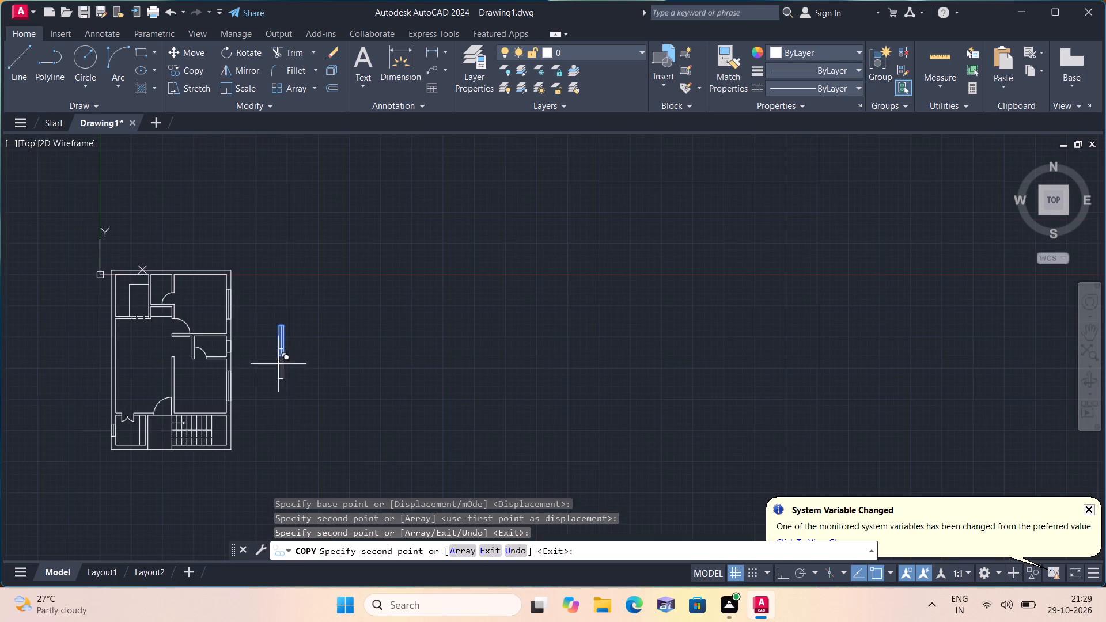
key(Escape)
Copy the 5' window symbol by its right-side midpoint onto the inner left wall line, at the upper-left room's midpoint and in the large room's upper part.
scroll(299, 327, up, 1)
drag(257, 308, 277, 347)
click(315, 410)
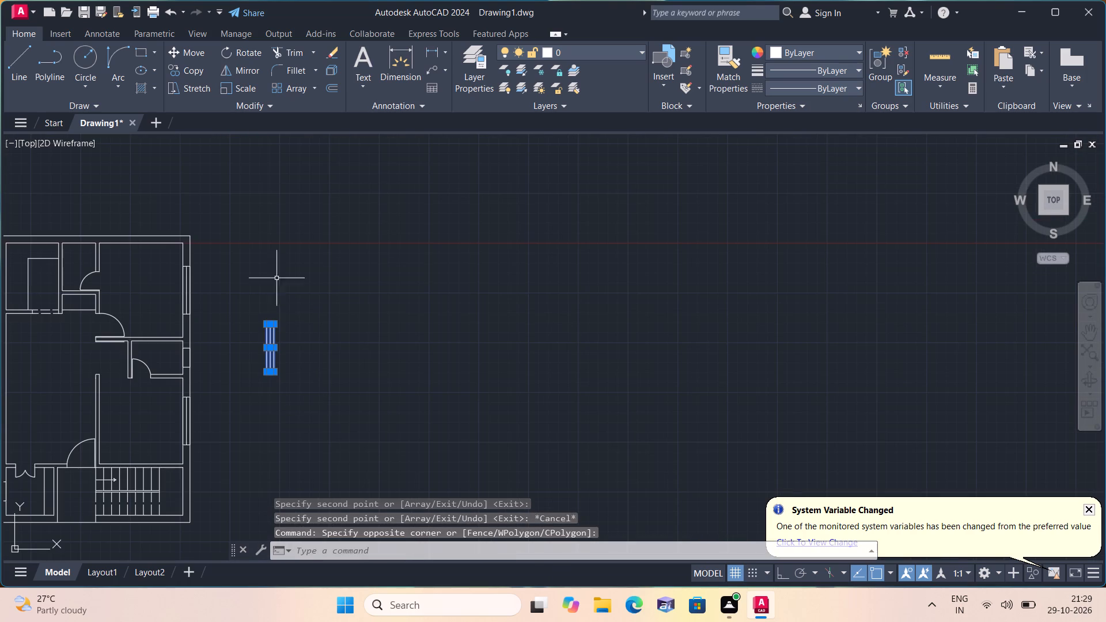
click(184, 69)
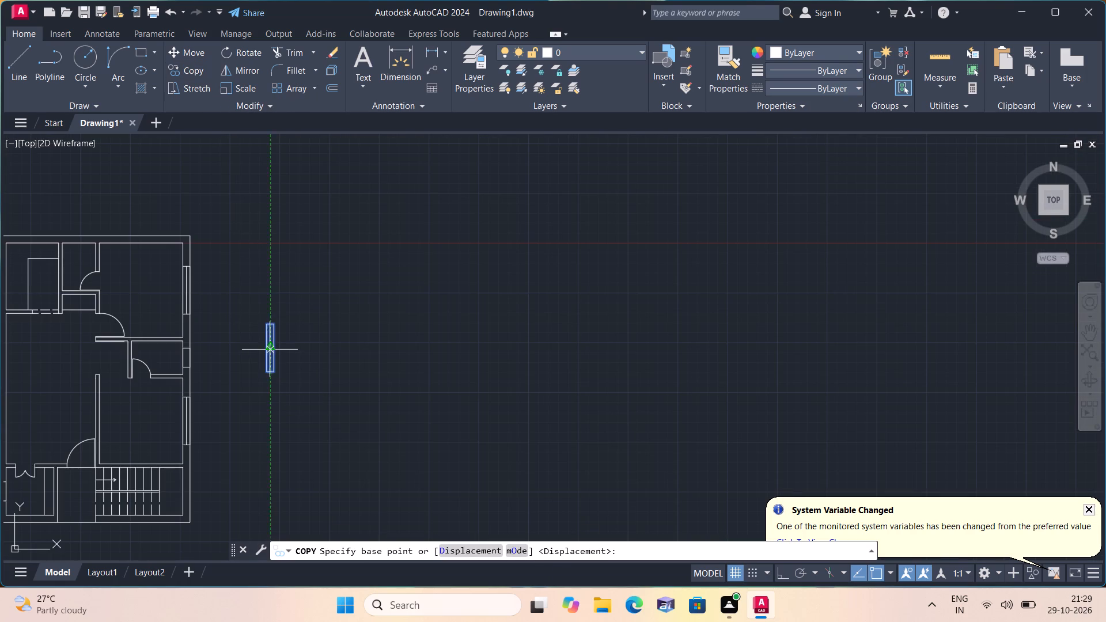
click(276, 348)
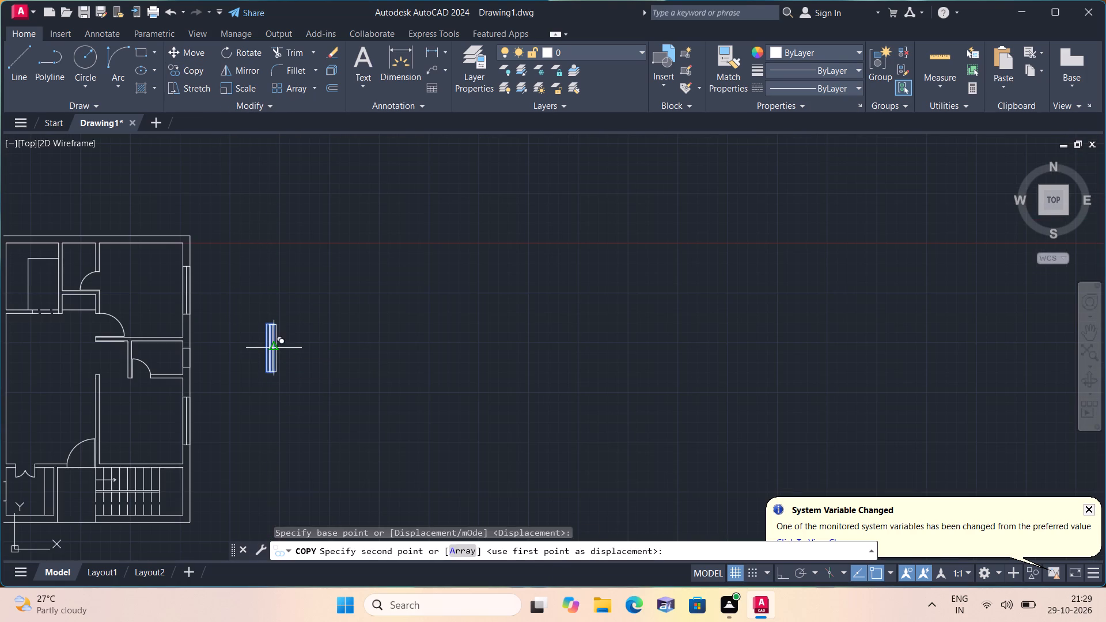
scroll(361, 320, down, 2)
scroll(269, 299, up, 2)
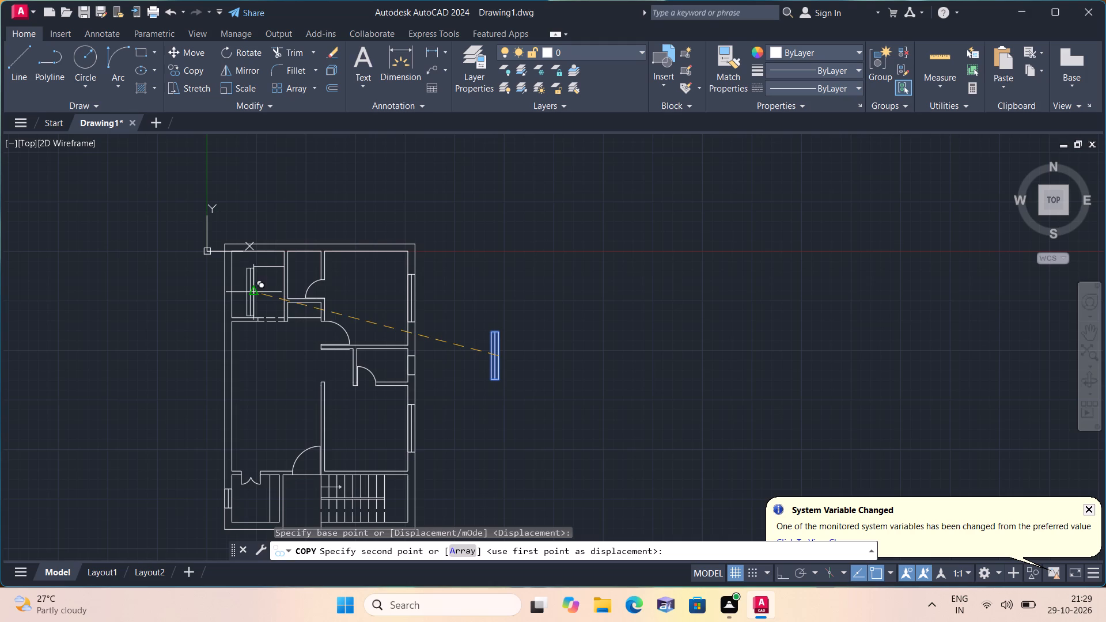
click(229, 283)
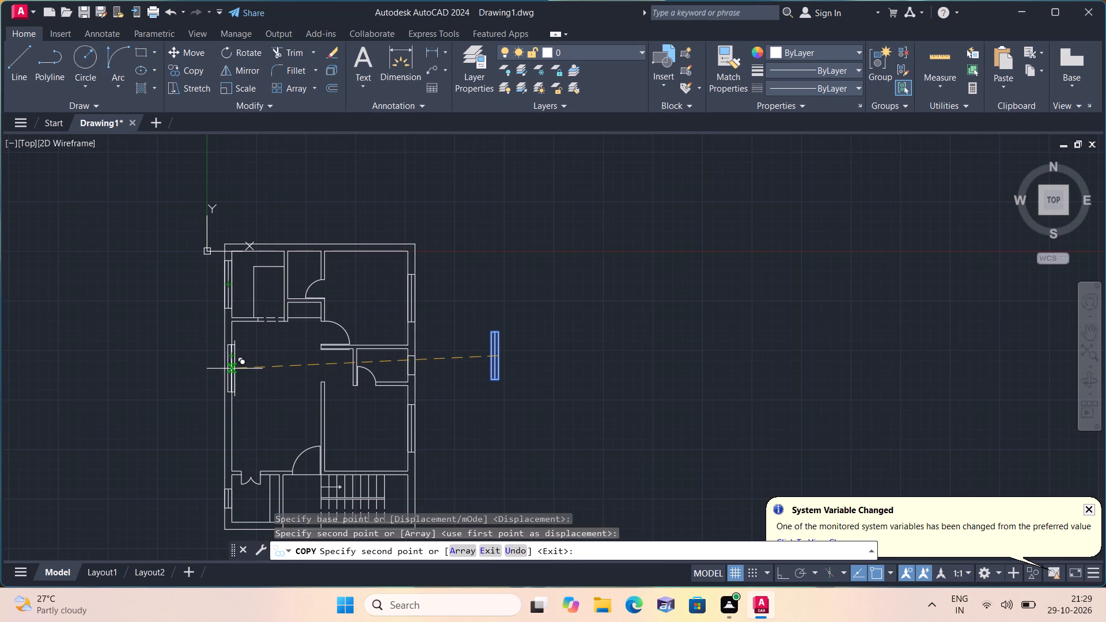
scroll(228, 348, up, 1)
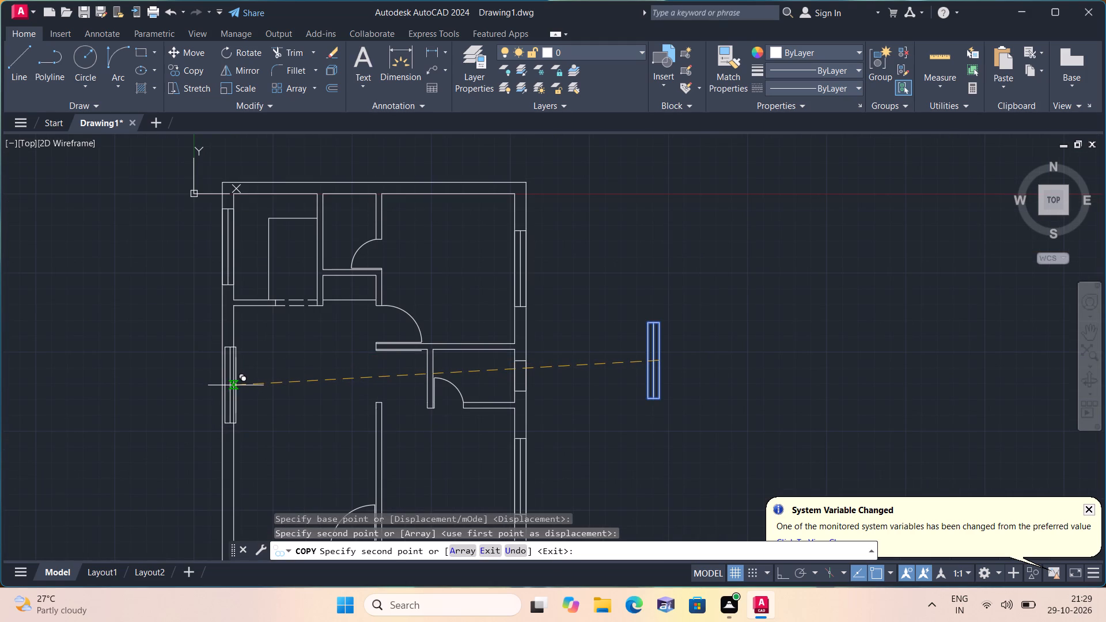
click(236, 385)
key(Escape)
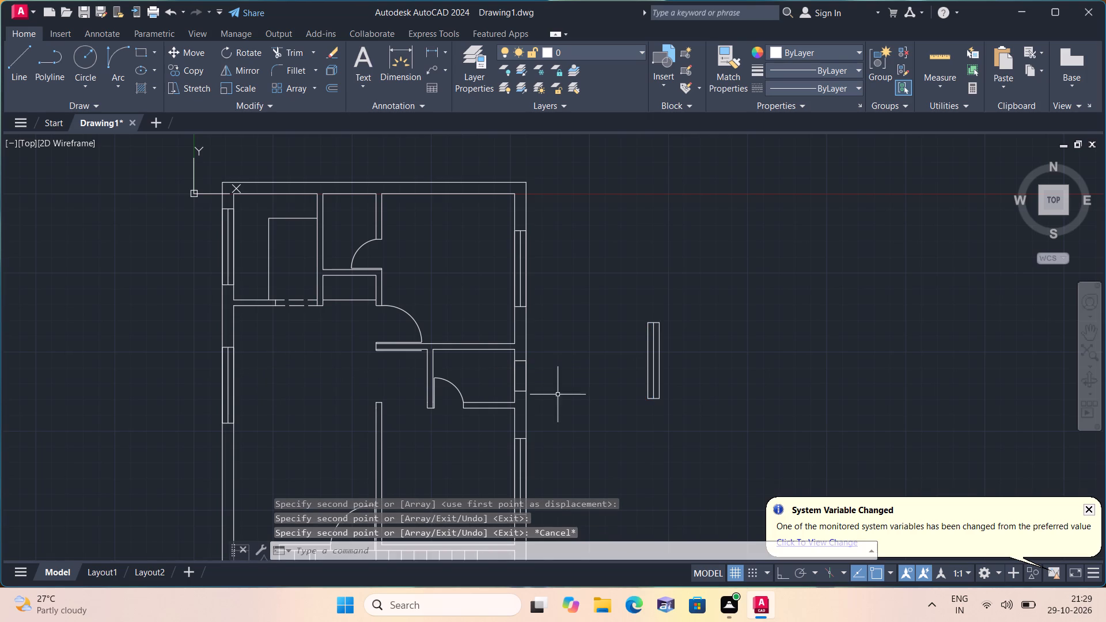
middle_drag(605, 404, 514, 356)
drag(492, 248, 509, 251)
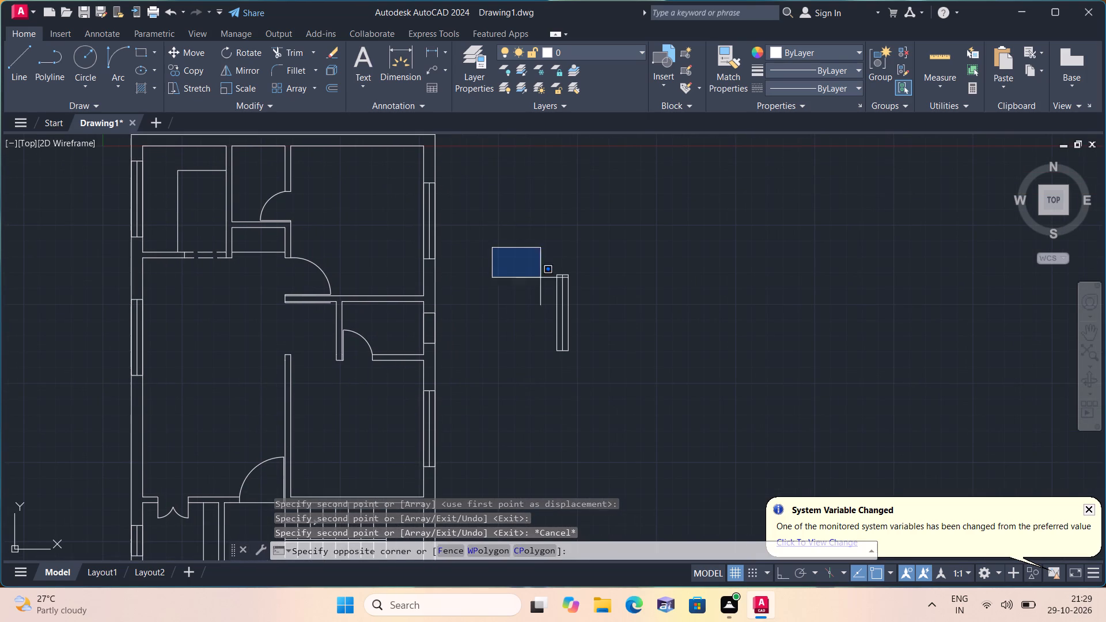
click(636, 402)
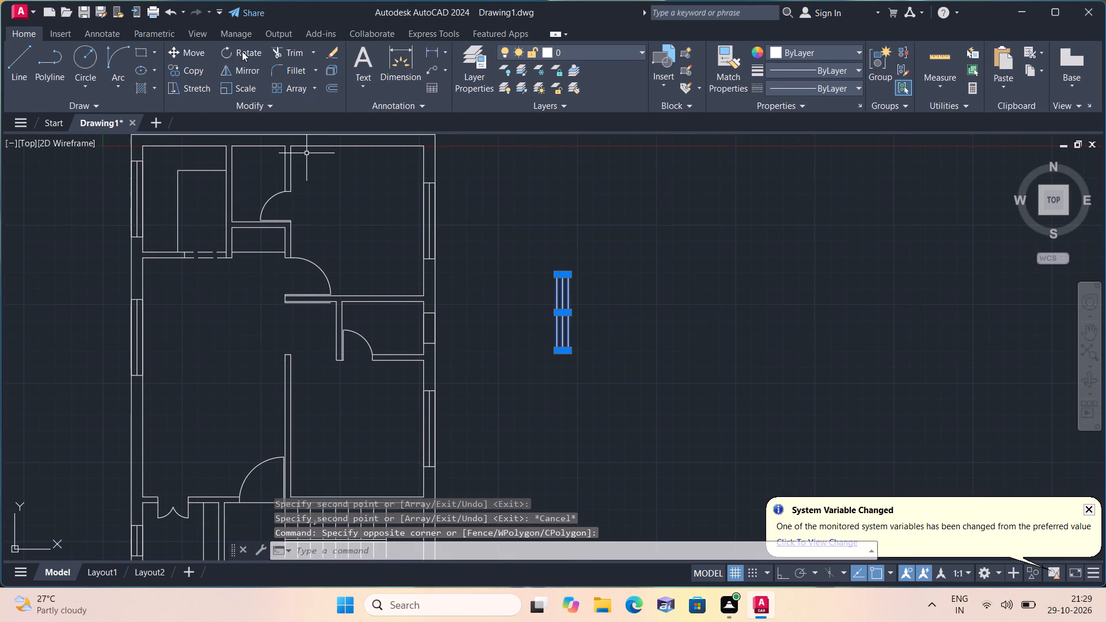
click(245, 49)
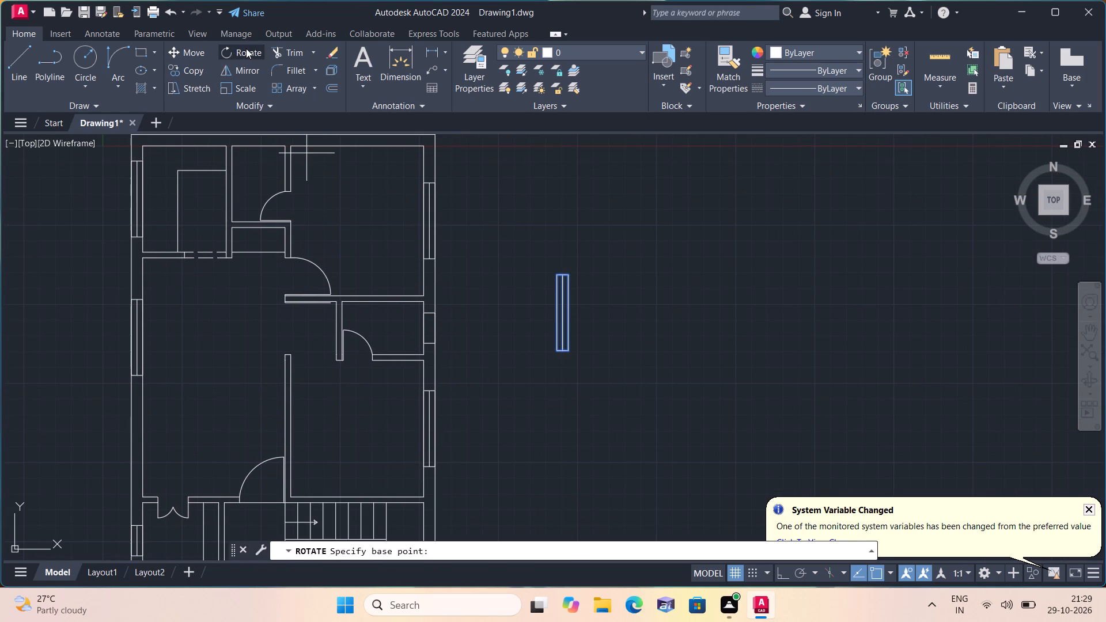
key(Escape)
Erase the leftover 5' window symbol outside the plan's right wall.
drag(530, 240, 536, 251)
click(644, 401)
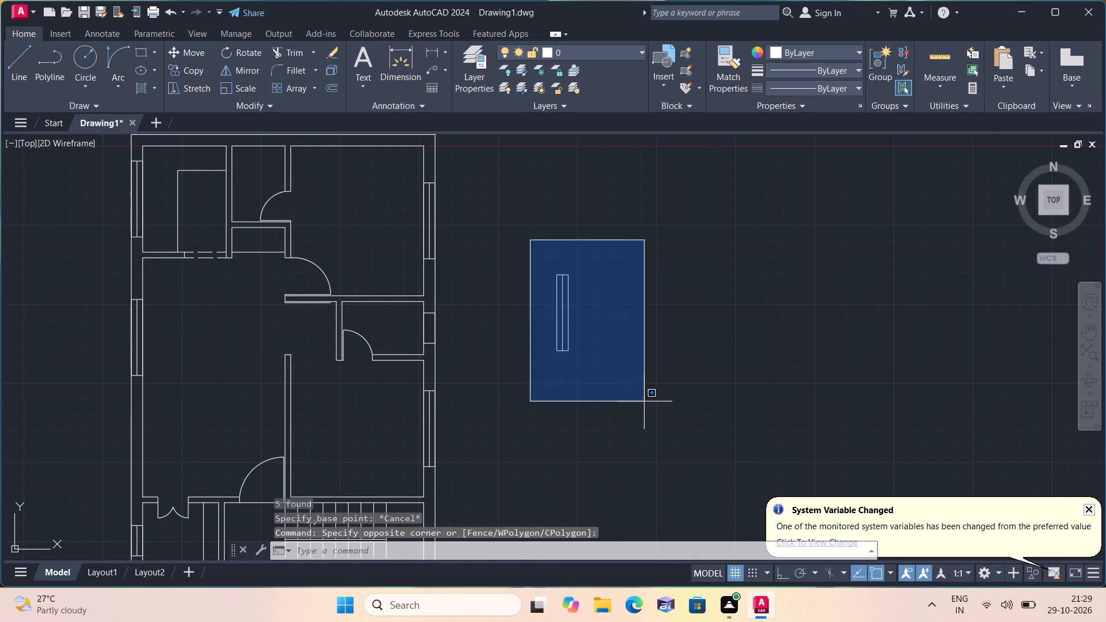
key(Delete)
In the upper middle room, draw a line 6" left from the inner top wall line's midpoint, continuing straight up to the outer wall line with Ortho on.
text(l)
key(space)
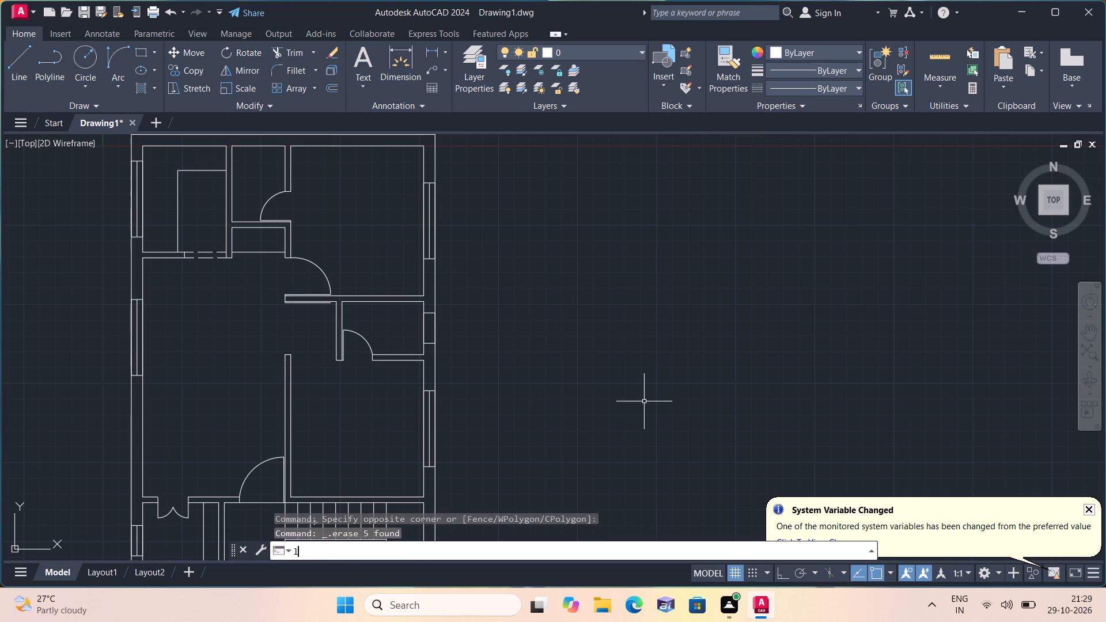
middle_drag(359, 202, 403, 347)
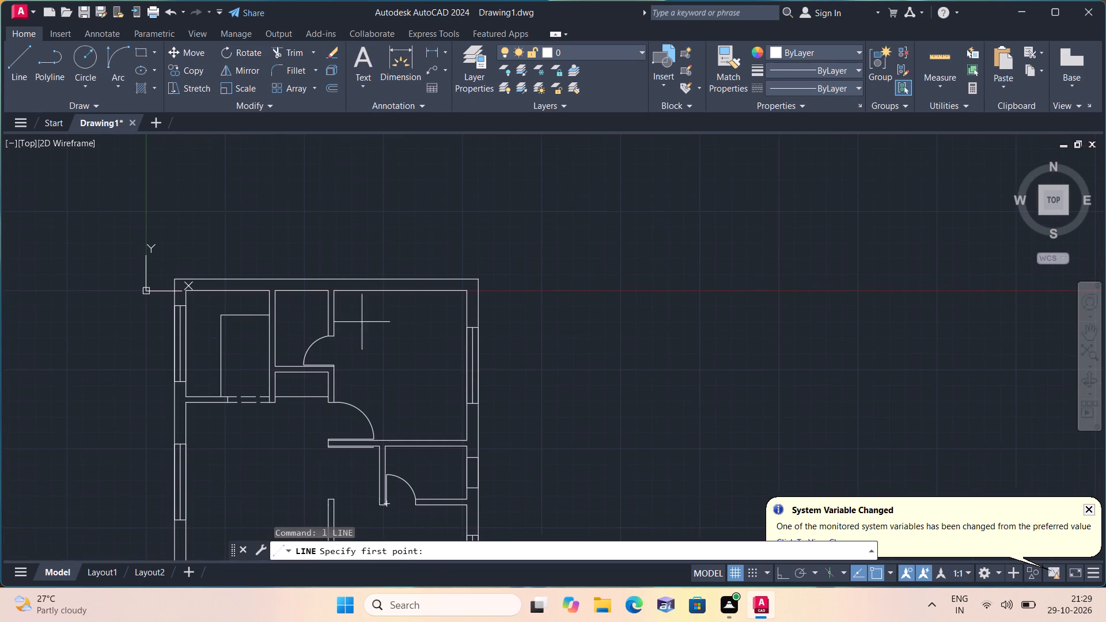
scroll(298, 312, up, 2)
click(305, 265)
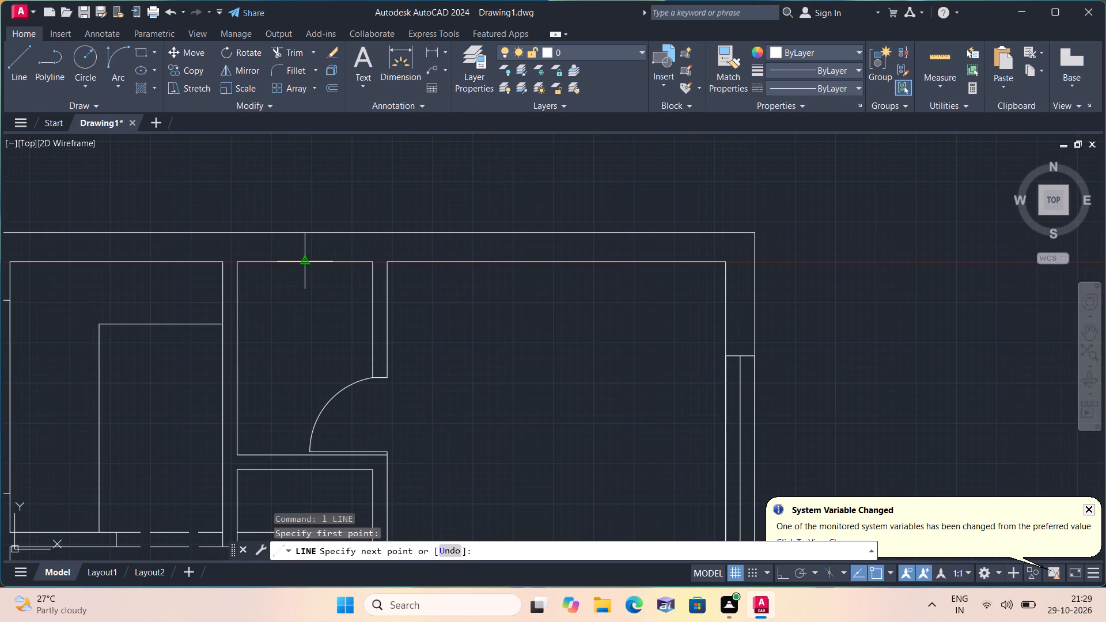
text(6")
key(space)
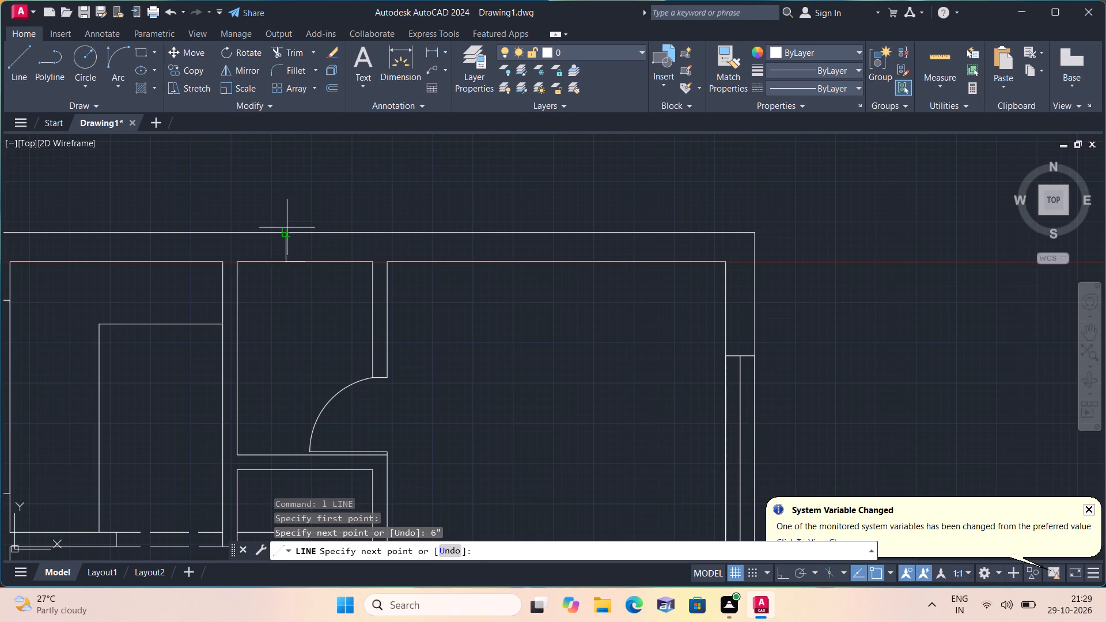
key(F8)
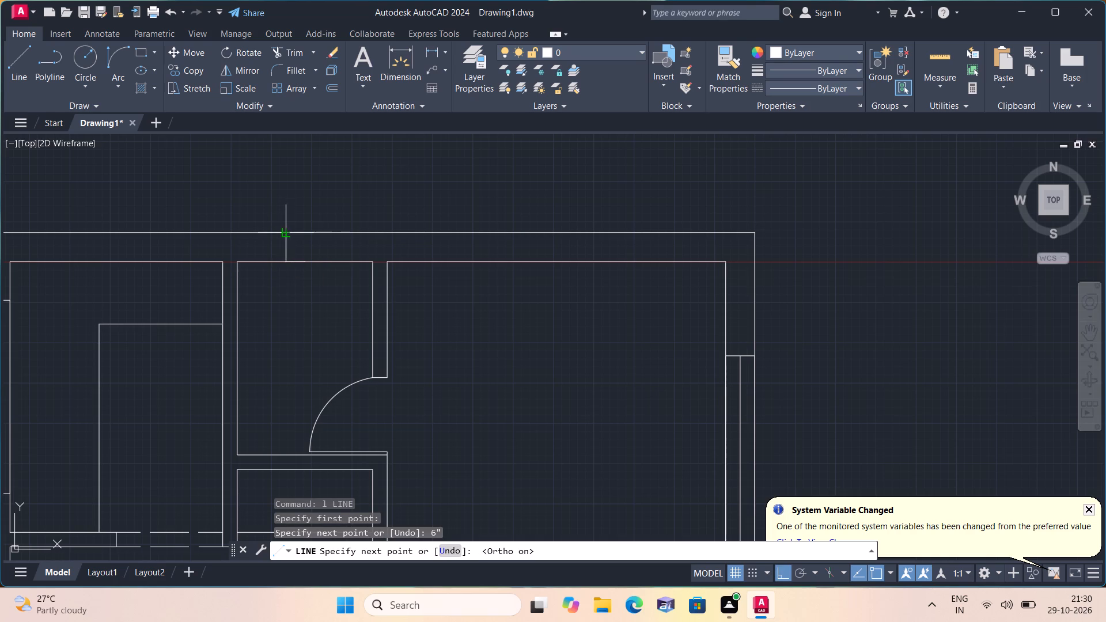
click(284, 232)
key(space)
Draw a matching line 6" right from the same inner wall midpoint, continuing straight up to the outer top wall line.
scroll(308, 278, up, 2)
key(space)
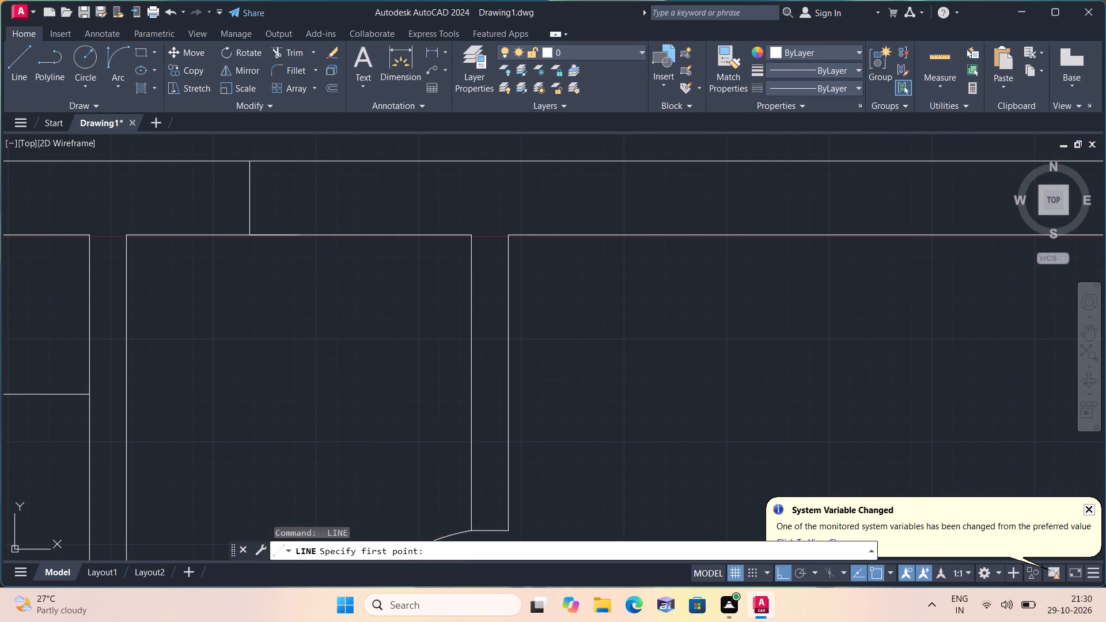
click(297, 234)
text(6")
key(space)
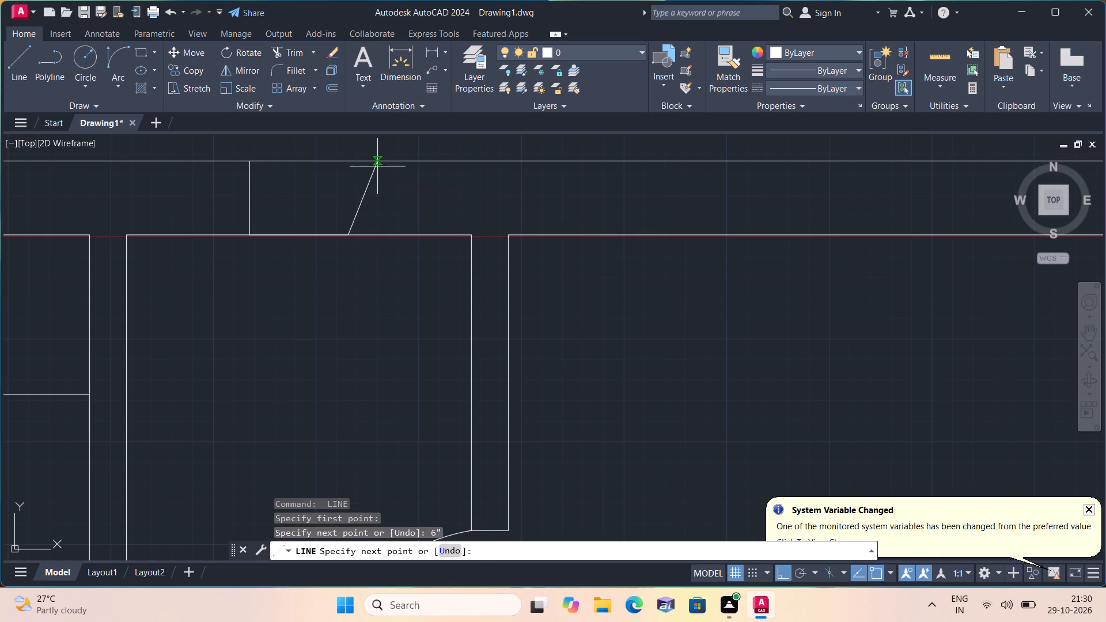
click(347, 162)
key(space)
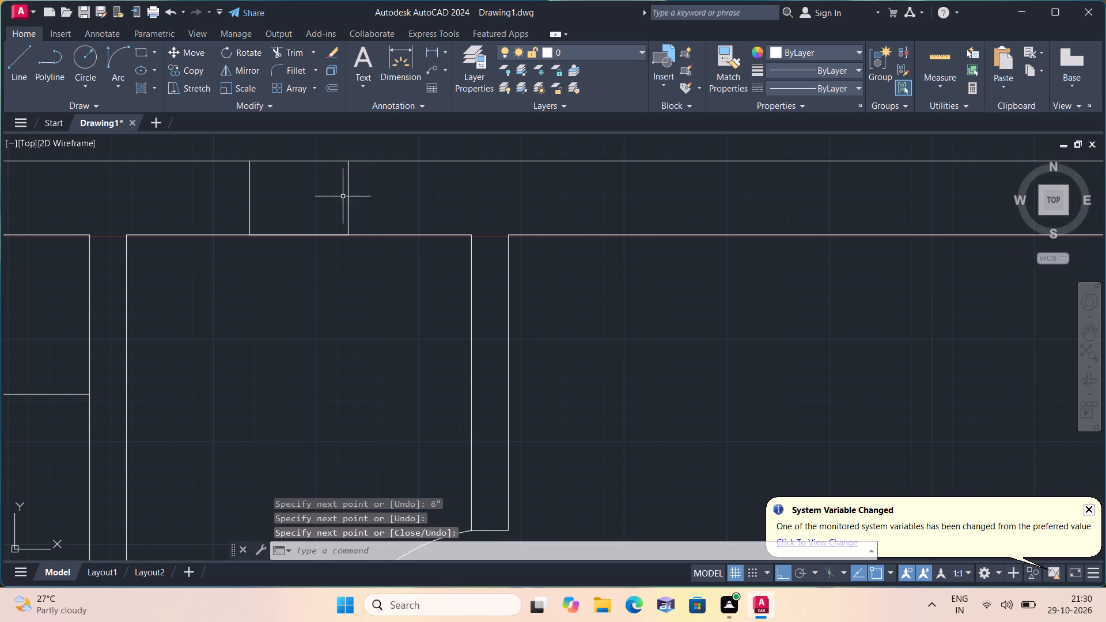
Erase the two 6" opening lines and their leftover segments on the upper middle room's top wall.
scroll(325, 232, down, 1)
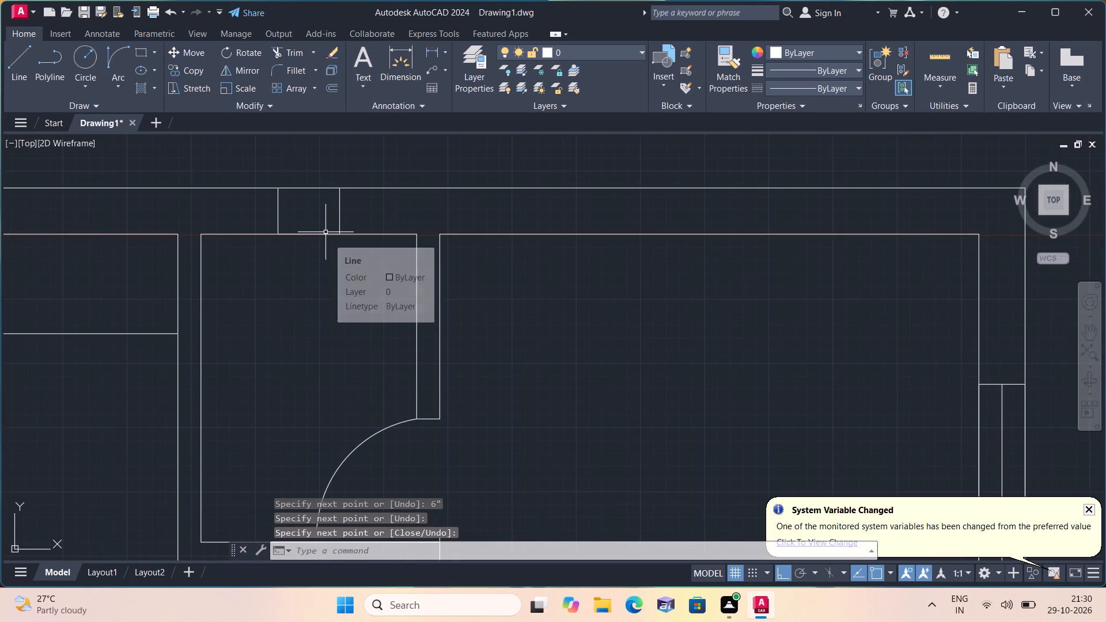
click(325, 233)
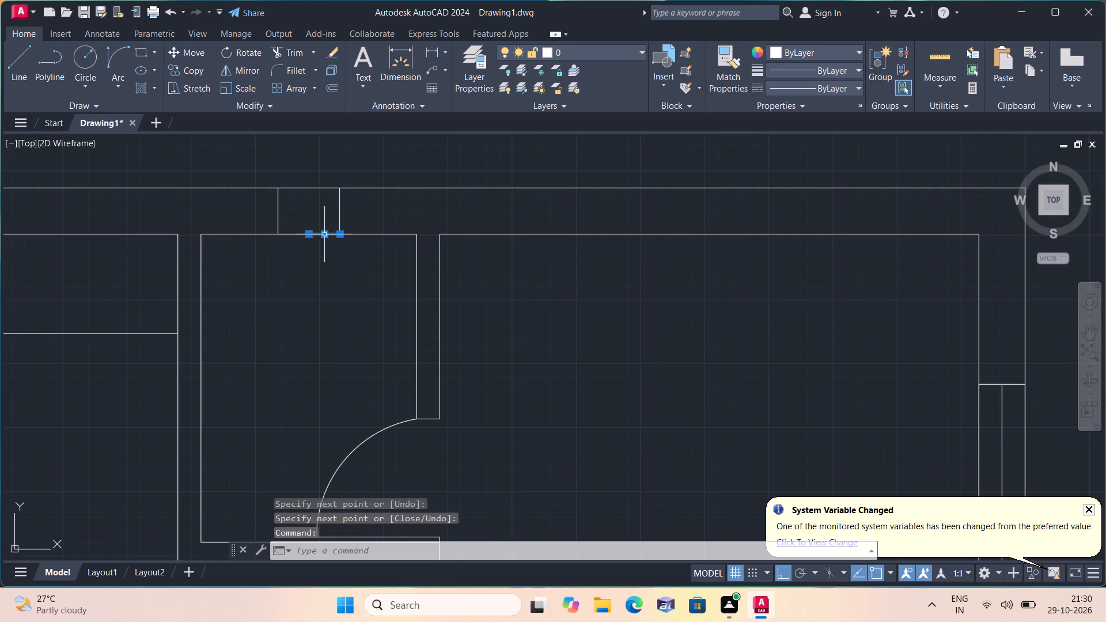
click(310, 233)
key(Escape)
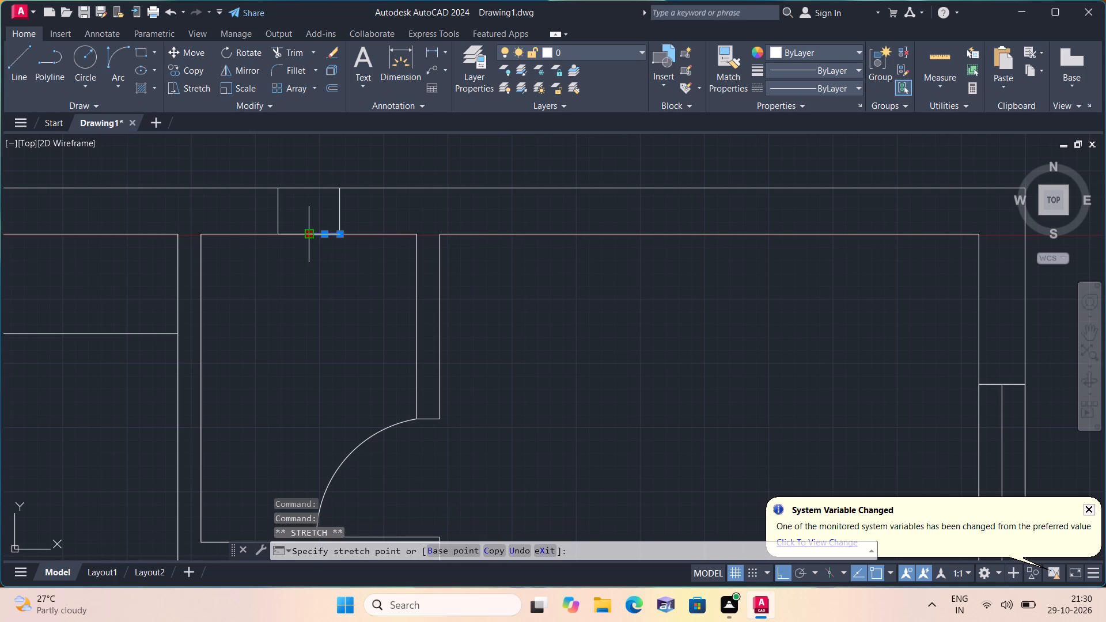
click(366, 215)
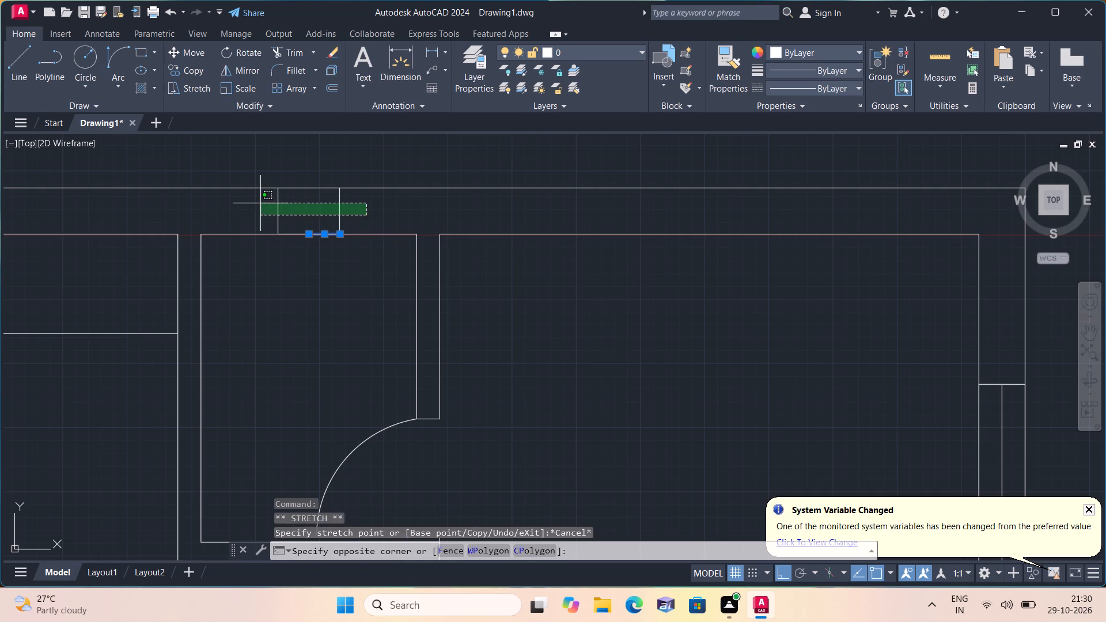
click(260, 203)
key(Delete)
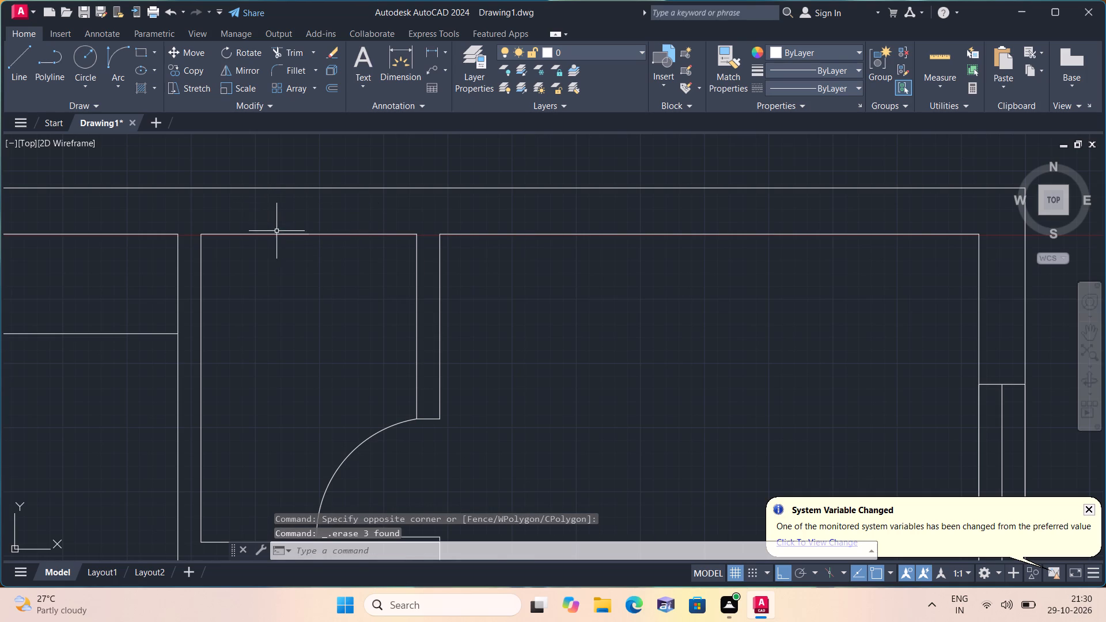
click(281, 236)
key(Delete)
key(Delete)
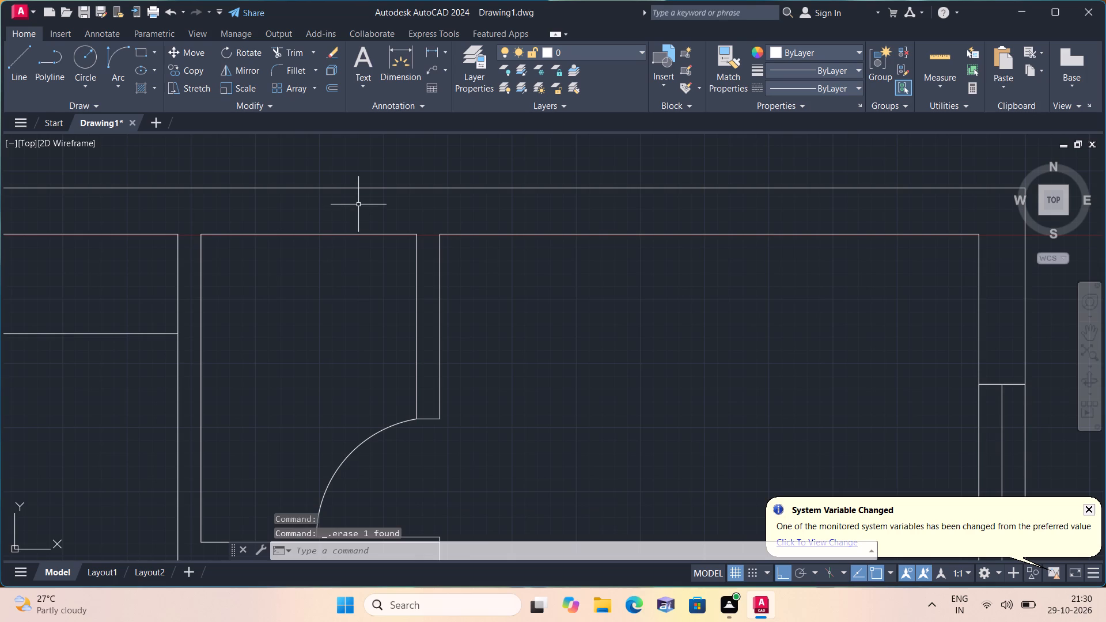
In the upper middle room, draw a line 1' right from the inner top wall line's midpoint, continuing straight up to the outer wall line.
scroll(358, 204, down, 1)
key(l)
key(space)
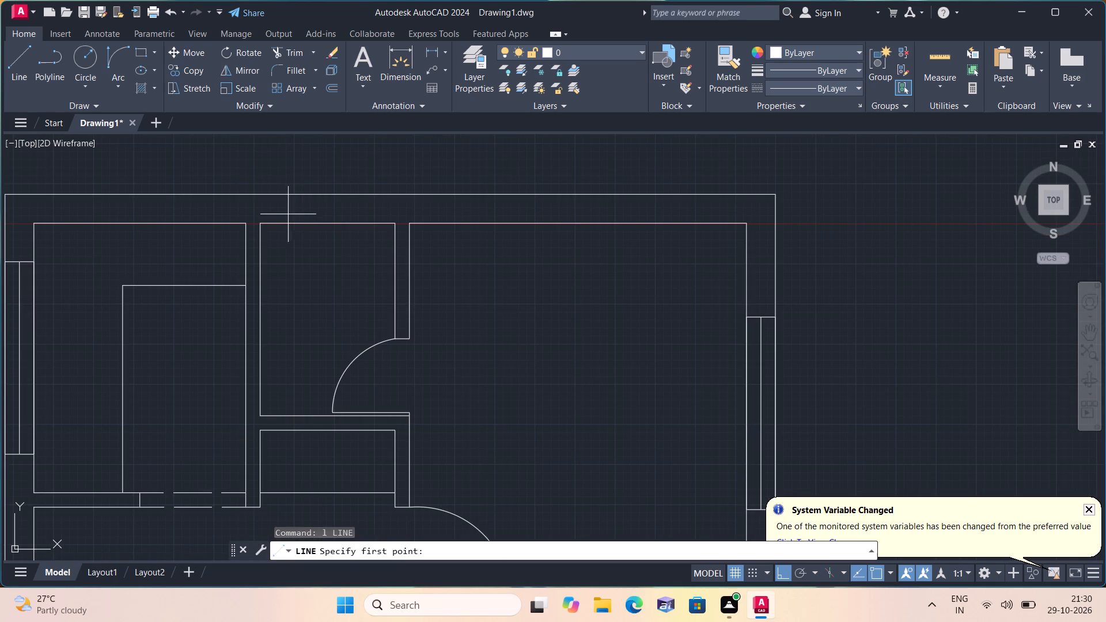
click(324, 223)
text(1')
key(space)
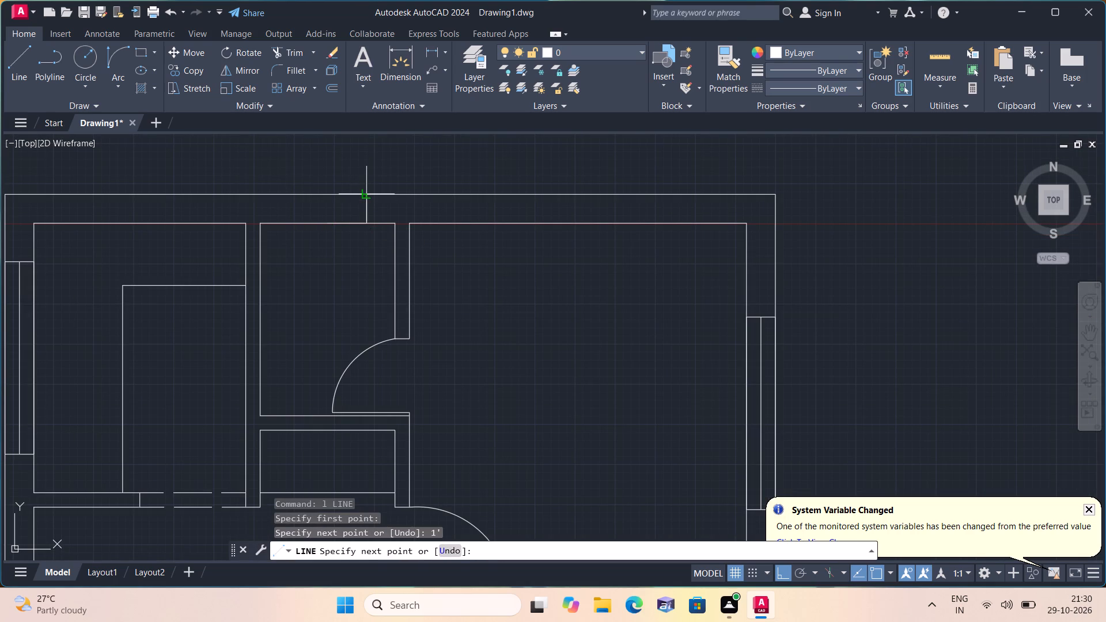
click(367, 198)
key(space)
Draw a matching line 1' left from the same inner wall midpoint, continuing straight up to the outer top wall line.
key(space)
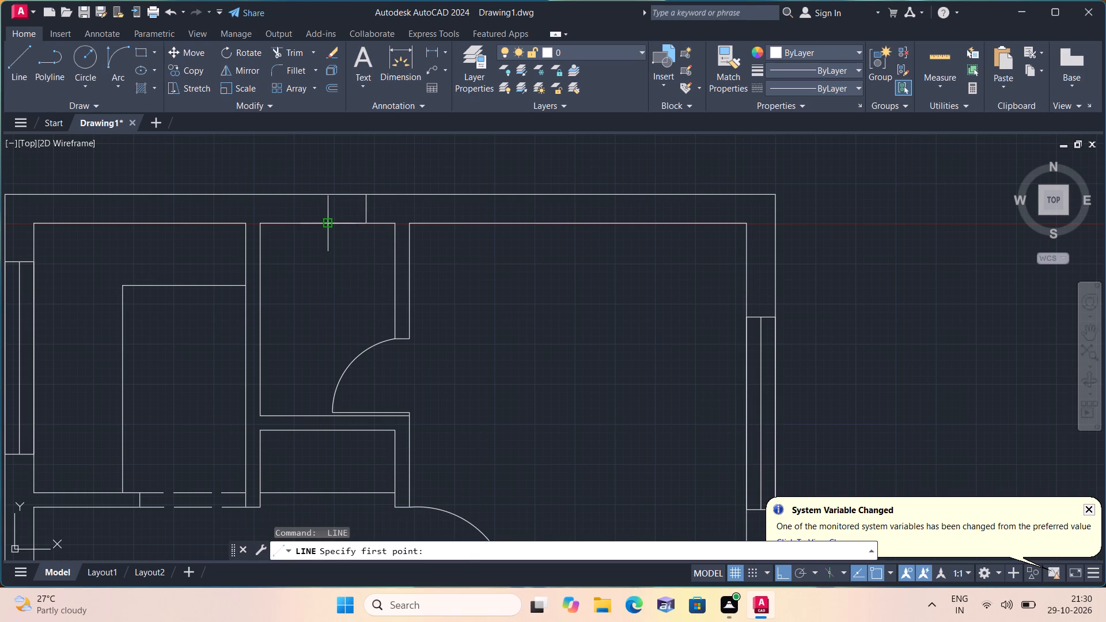
click(330, 224)
text(1')
key(space)
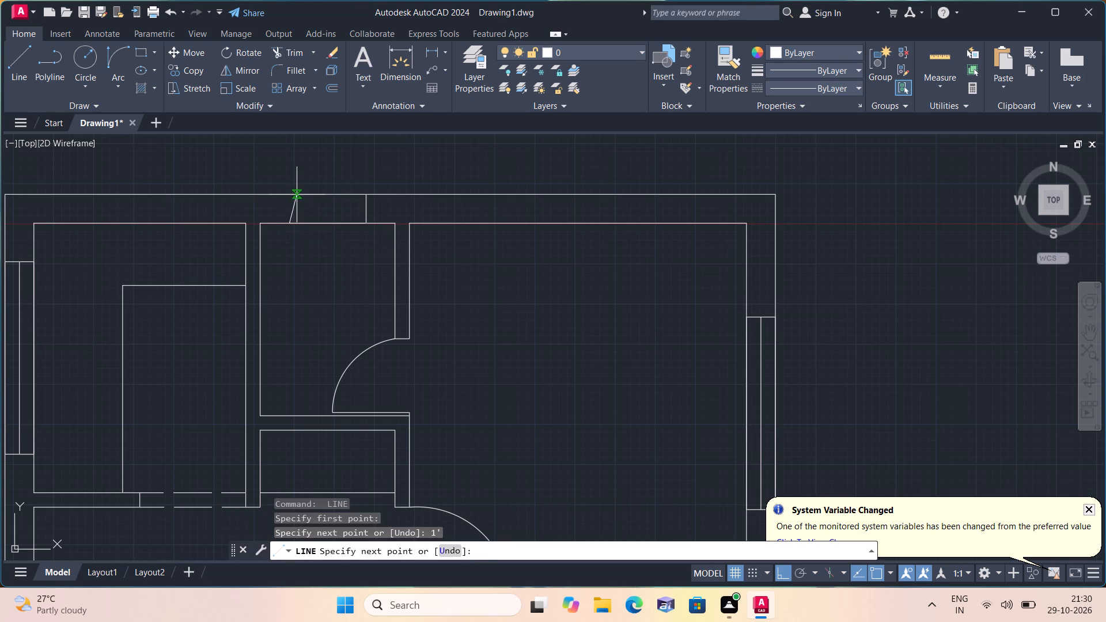
click(296, 195)
key(space)
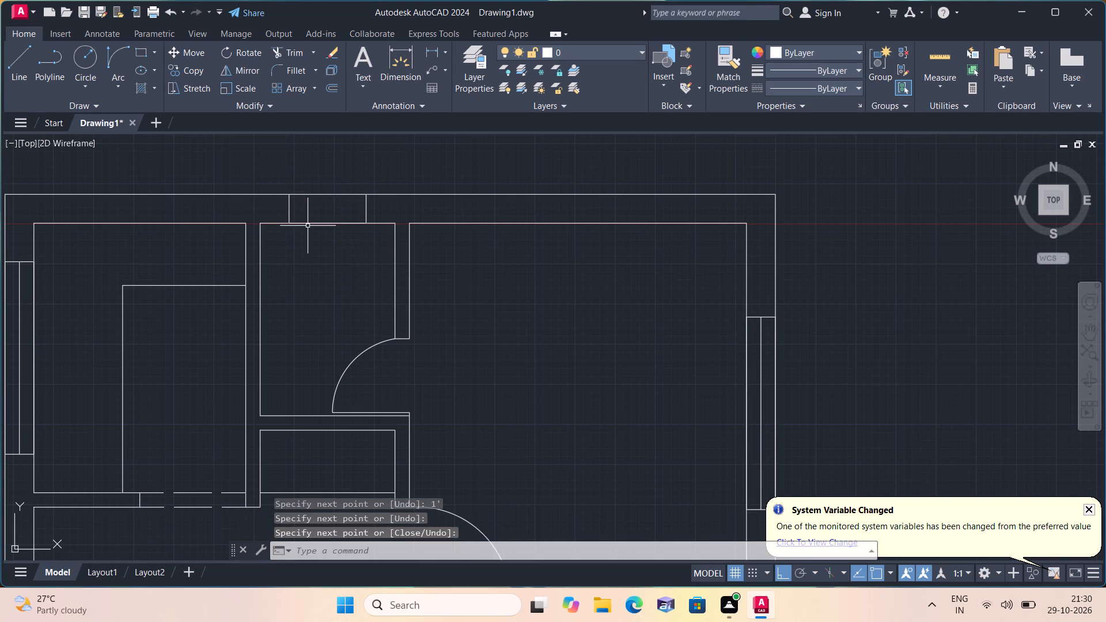
Erase the two horizontal 1' segments overlapping the inner wall line beneath the new opening.
click(308, 222)
click(341, 222)
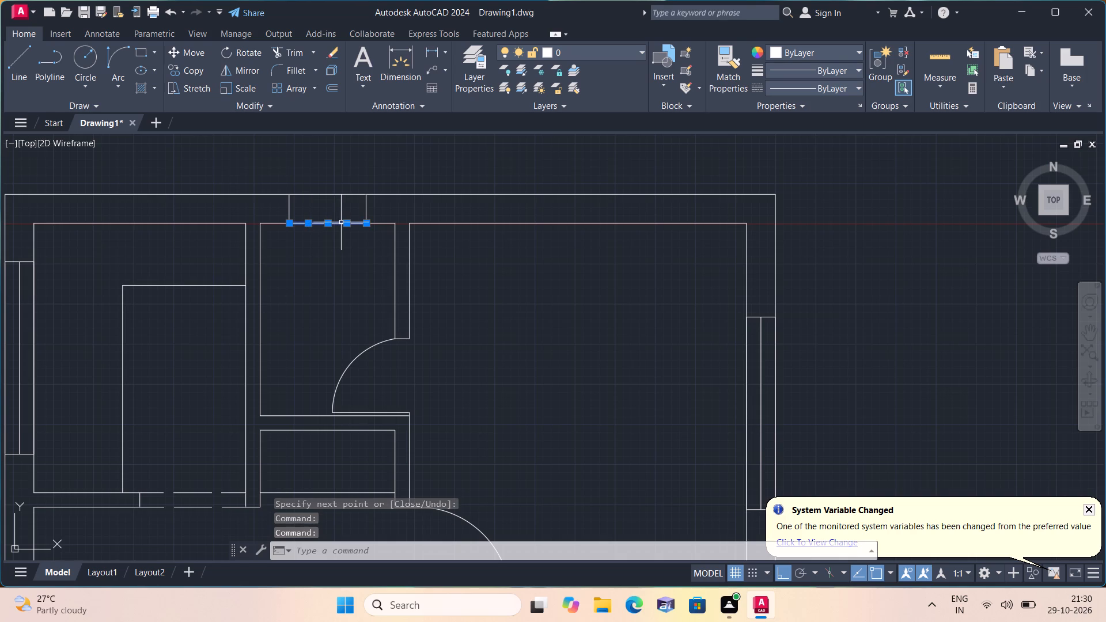
key(Delete)
Start a solid hatch in black (0,0,0) and fill the top walls on both sides of the opening and the left wall between its upper windows.
scroll(341, 222, down, 2)
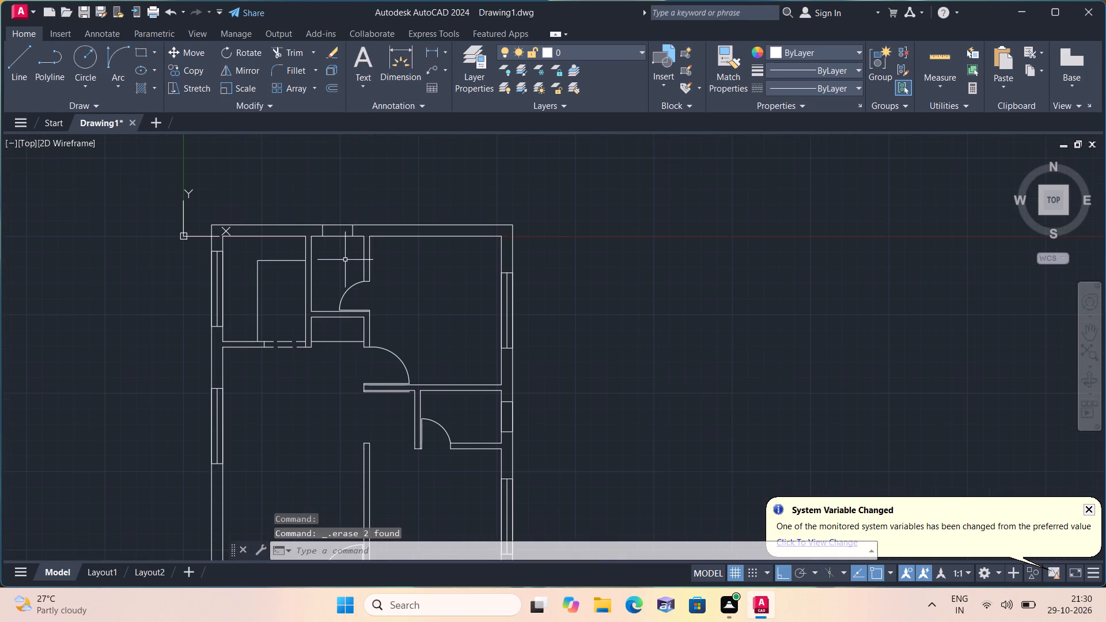
text(h)
key(space)
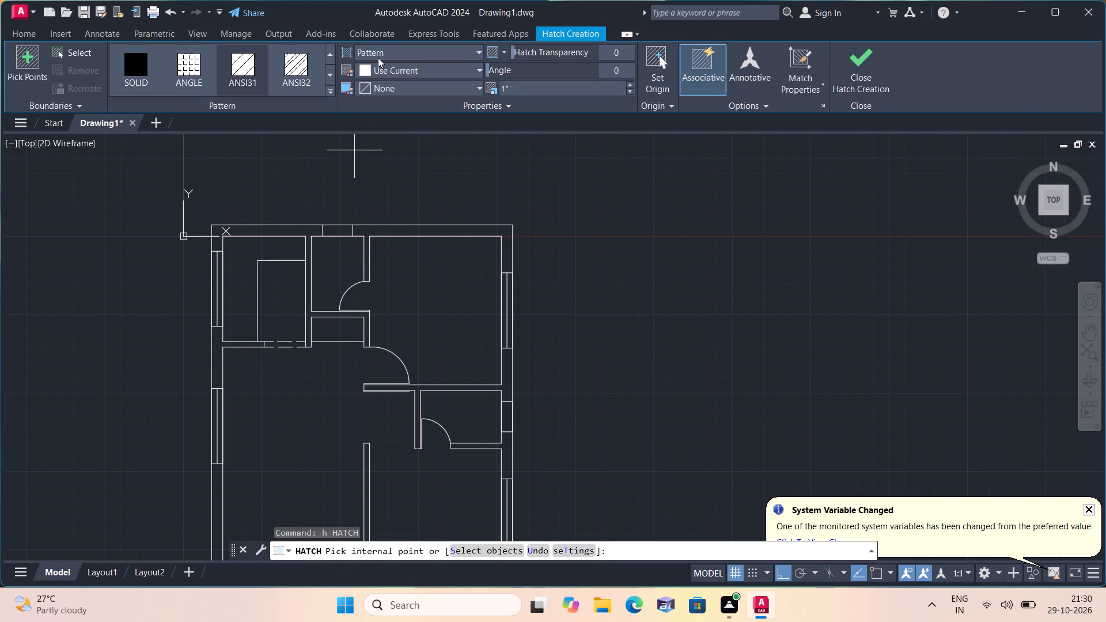
click(378, 58)
click(377, 66)
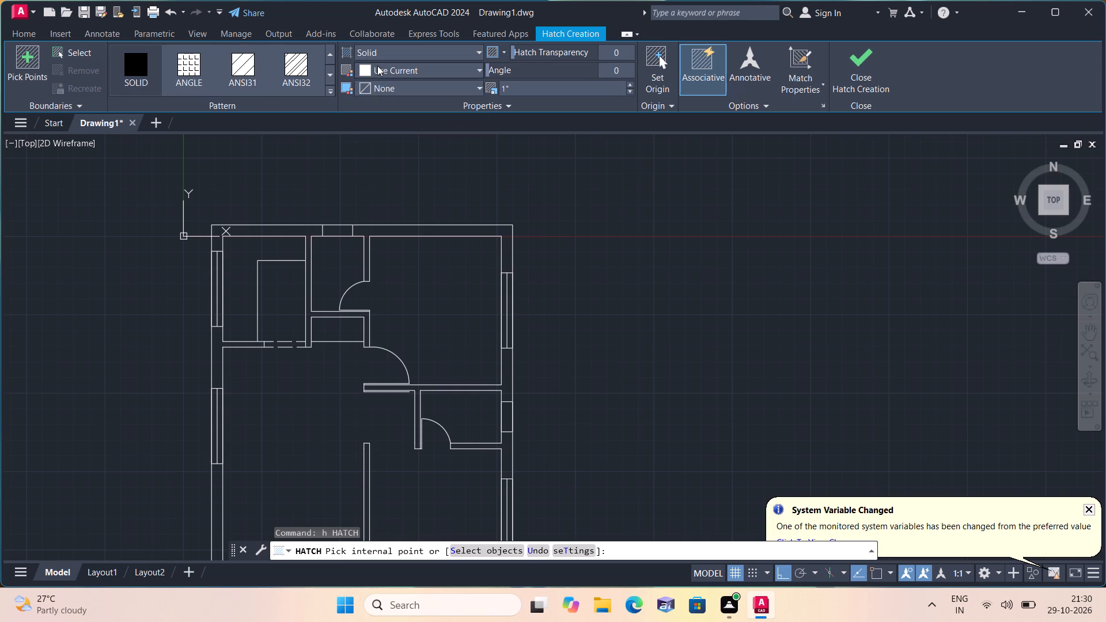
click(374, 66)
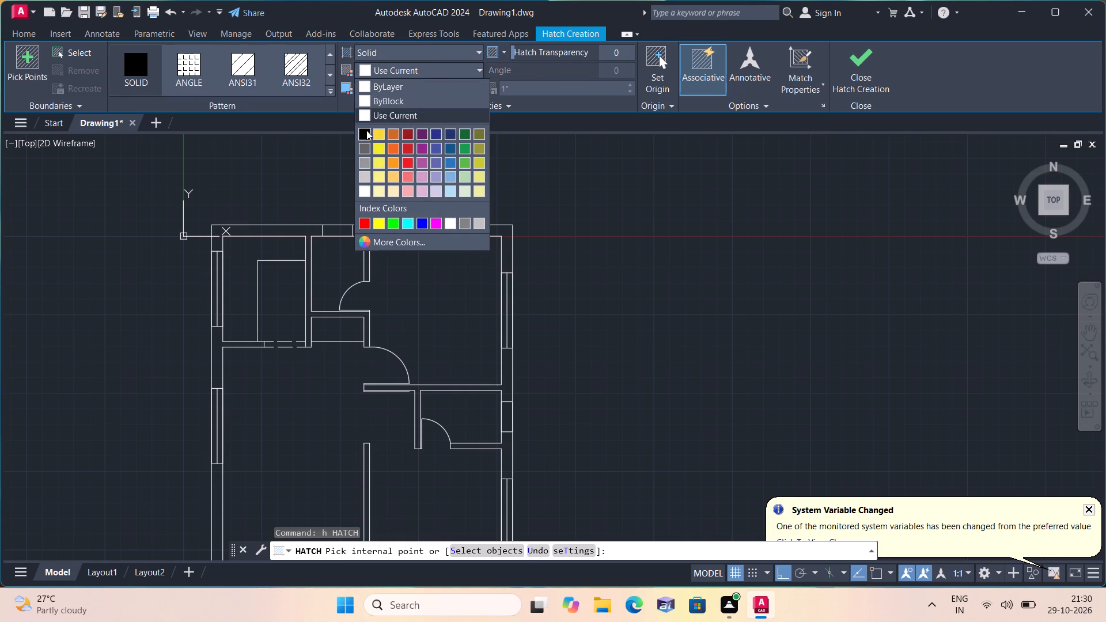
click(366, 130)
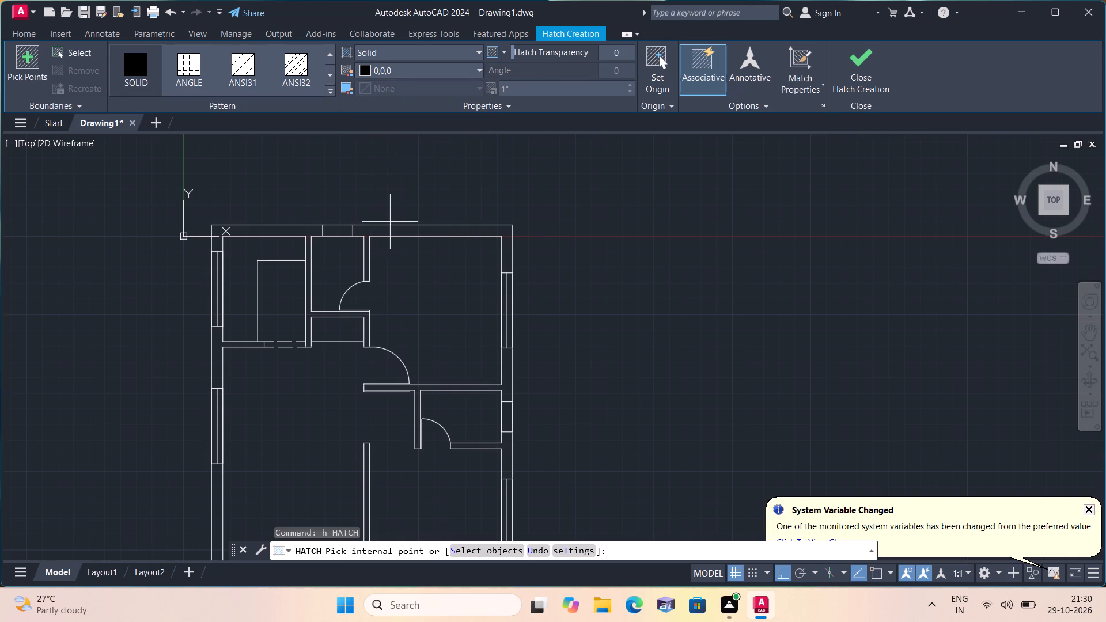
click(390, 230)
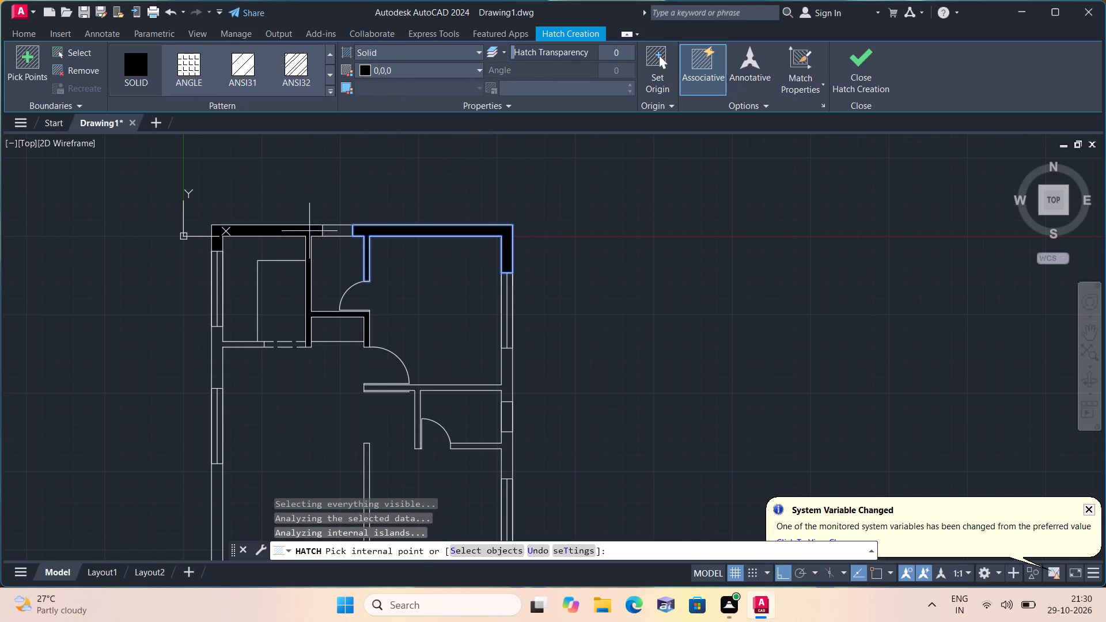
click(298, 233)
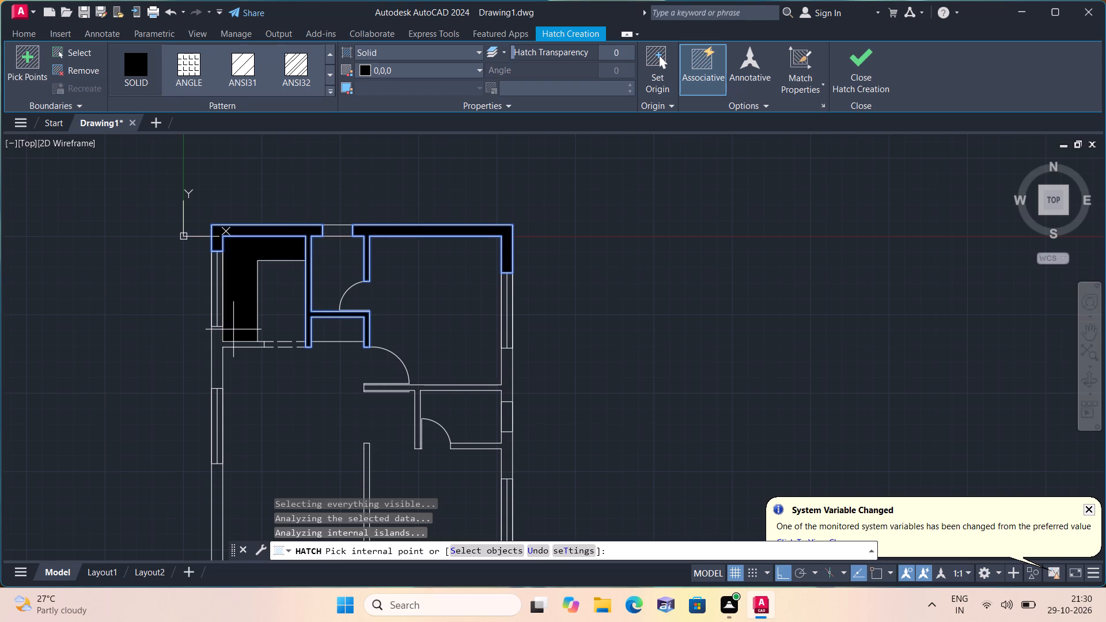
click(215, 355)
Add the central partition and the small right-hand room's lower wall, with their adjoining right outer wall pieces, to the solid black hatch.
scroll(215, 354, down, 1)
middle_drag(215, 353, 213, 291)
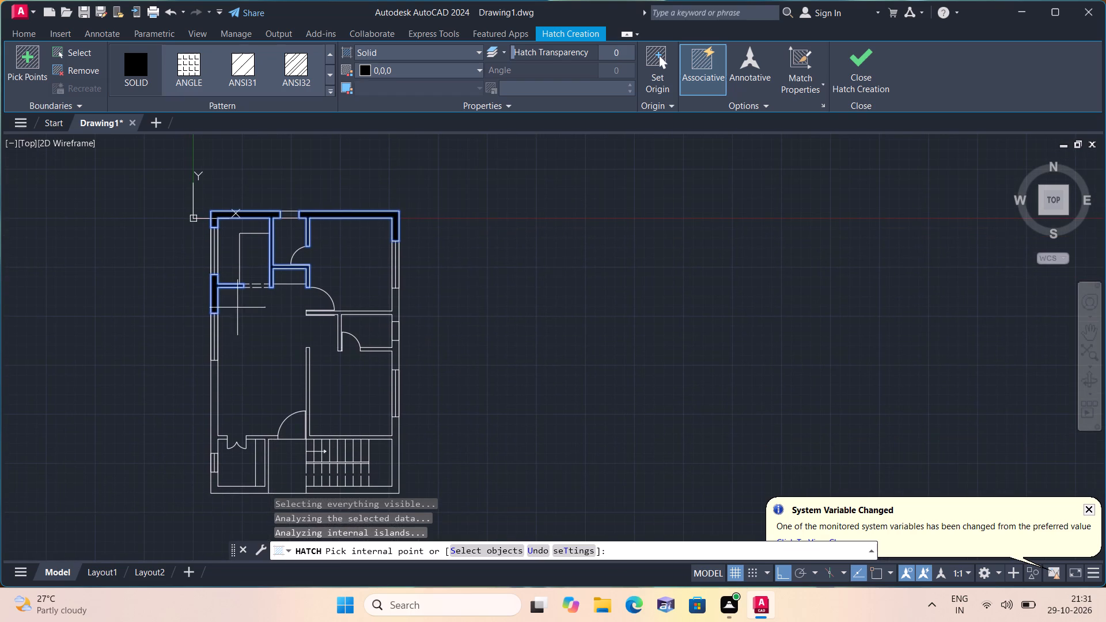
scroll(272, 331, up, 1)
scroll(376, 306, up, 1)
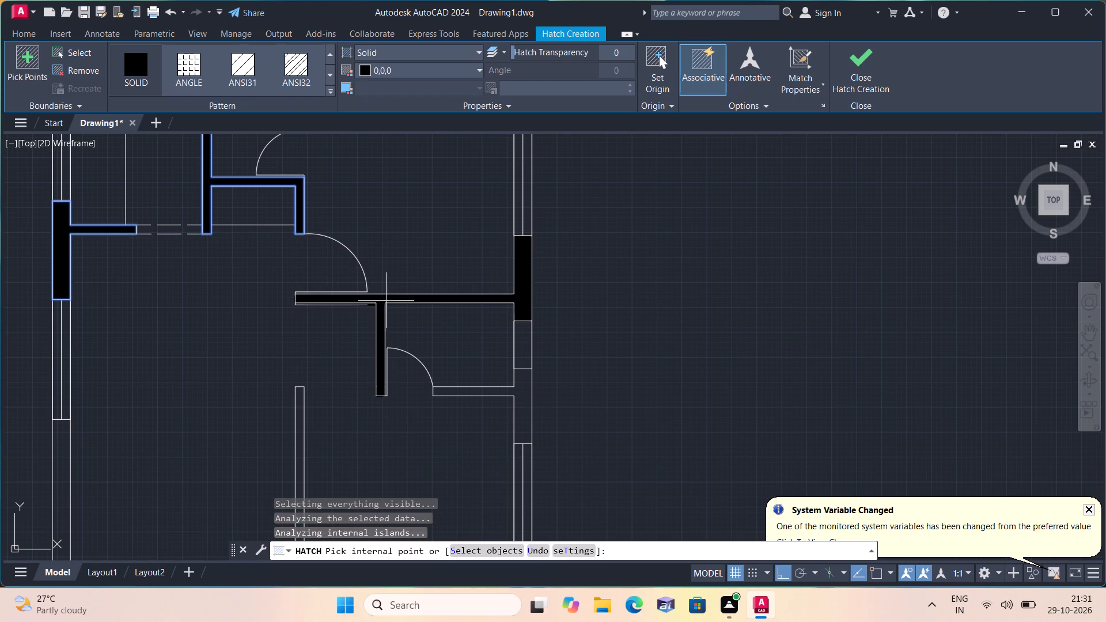
click(387, 301)
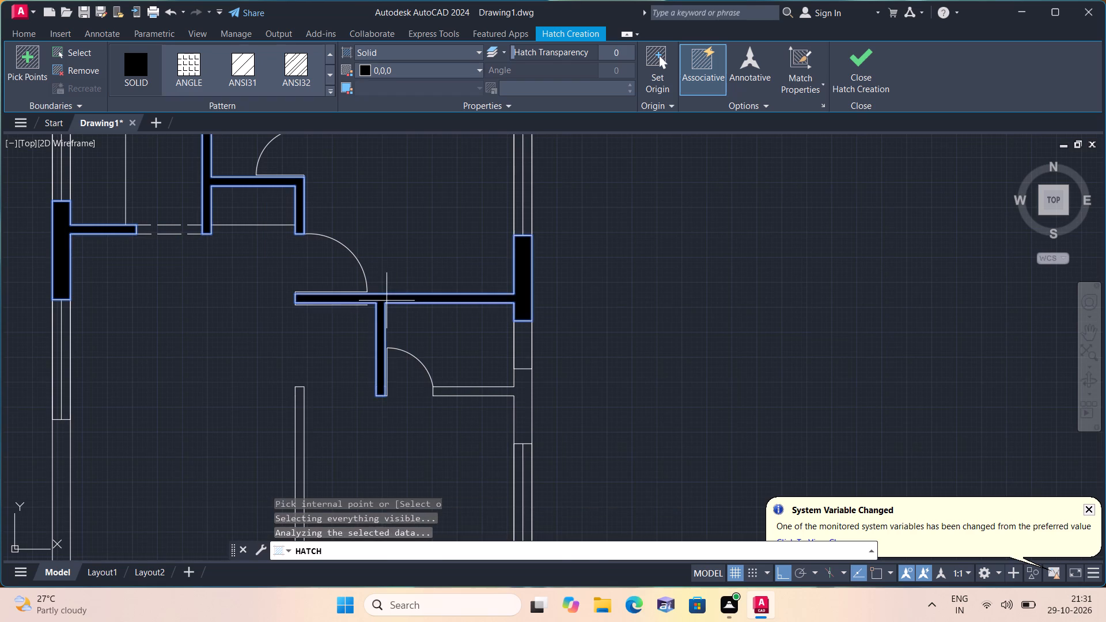
middle_drag(387, 301, 371, 253)
scroll(371, 253, down, 1)
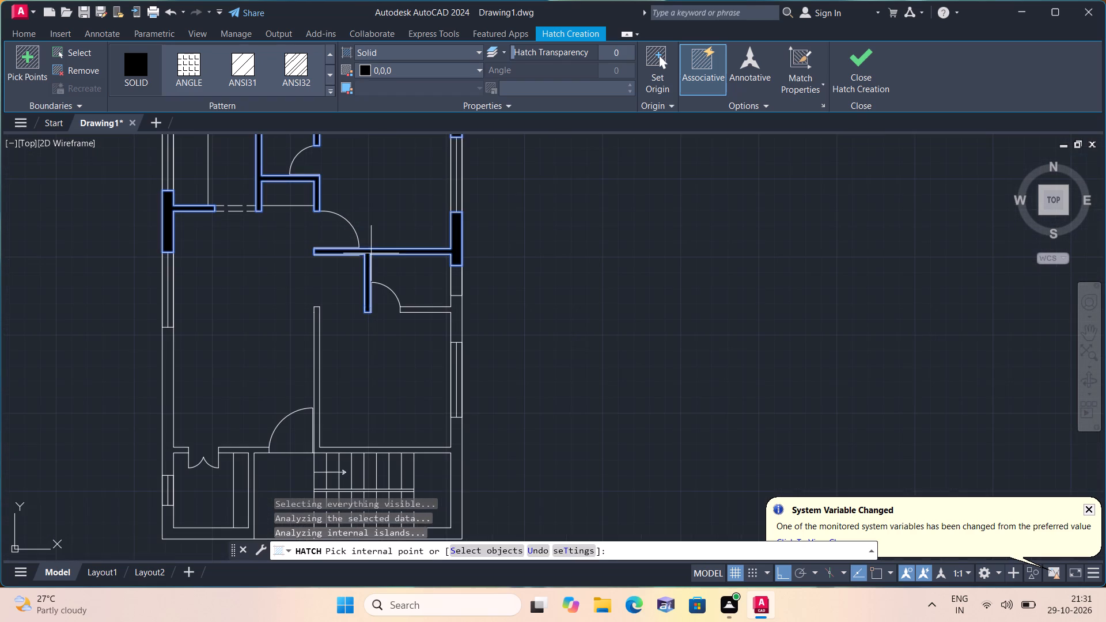
scroll(441, 312, up, 1)
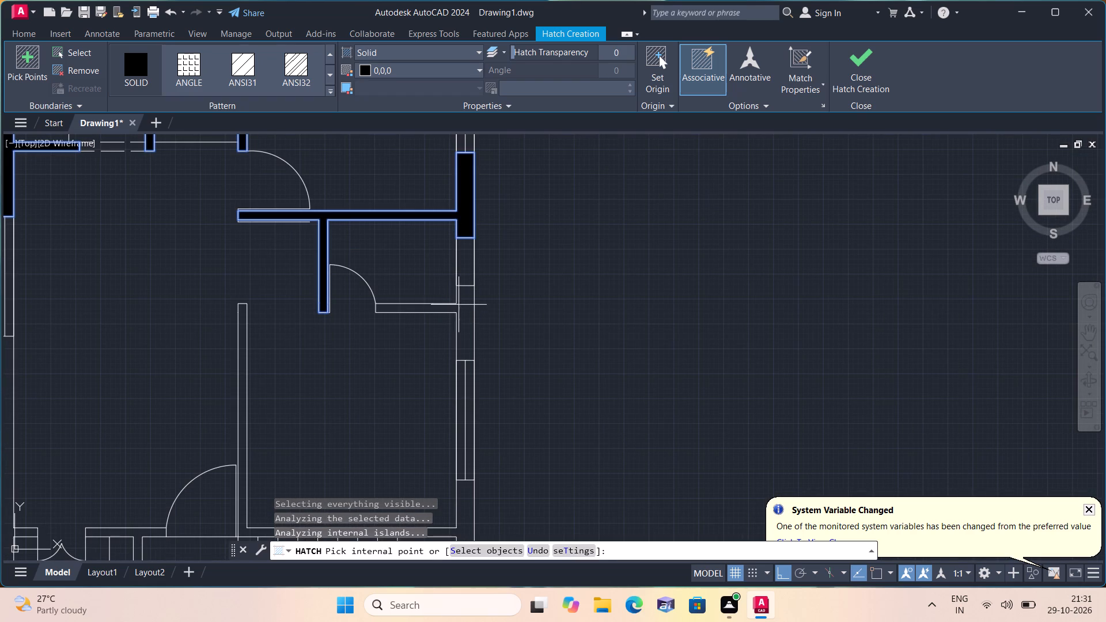
click(461, 304)
Fill the remaining lower walls around the right room, staircase, small bottom-left room and left outer wall with the solid black hatch.
middle_drag(463, 304, 438, 218)
scroll(462, 303, down, 1)
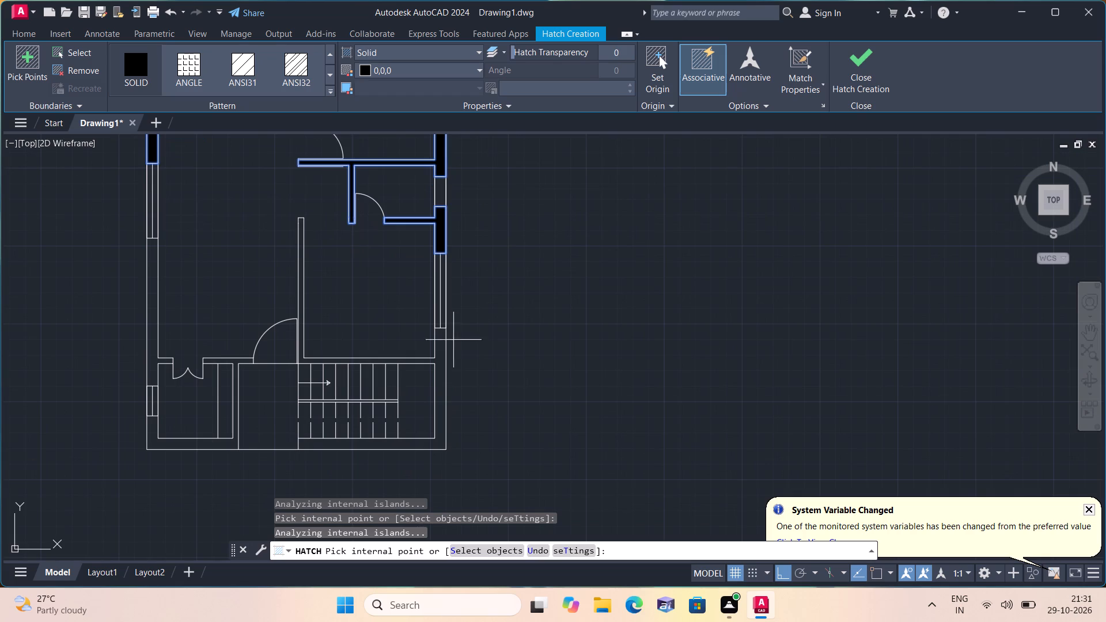
click(441, 351)
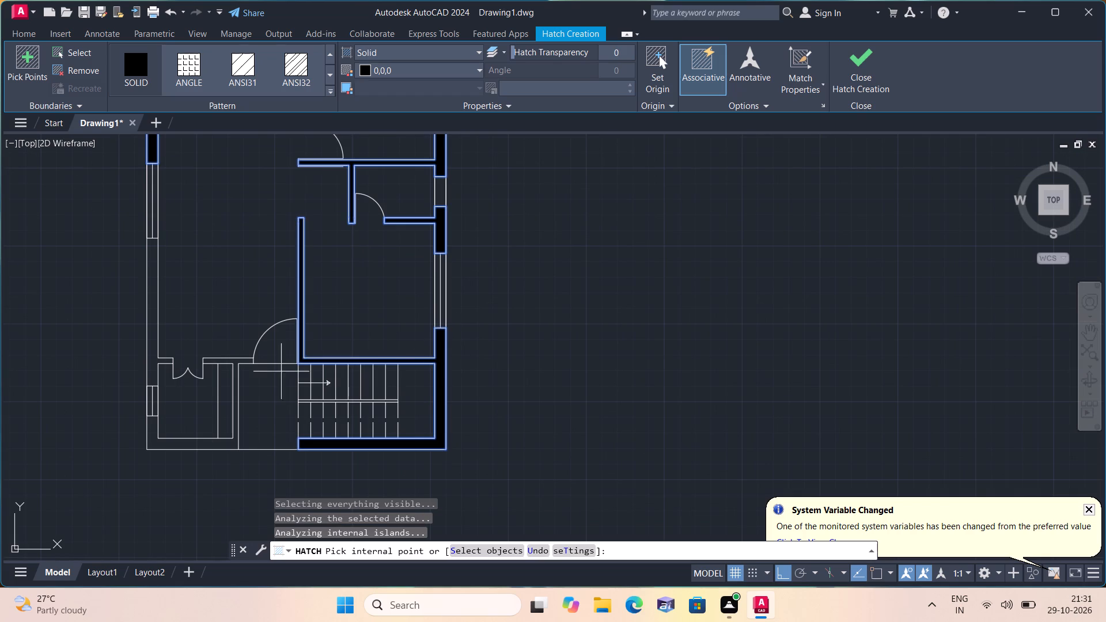
click(150, 425)
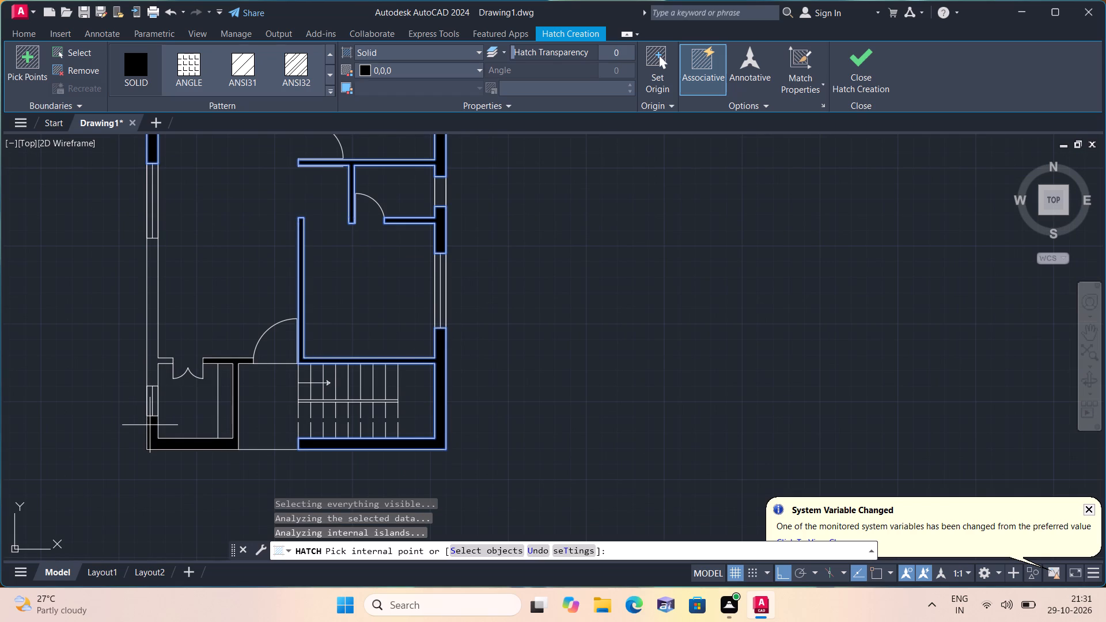
scroll(150, 363, up, 1)
click(150, 362)
scroll(158, 339, down, 3)
middle_drag(158, 335, 157, 329)
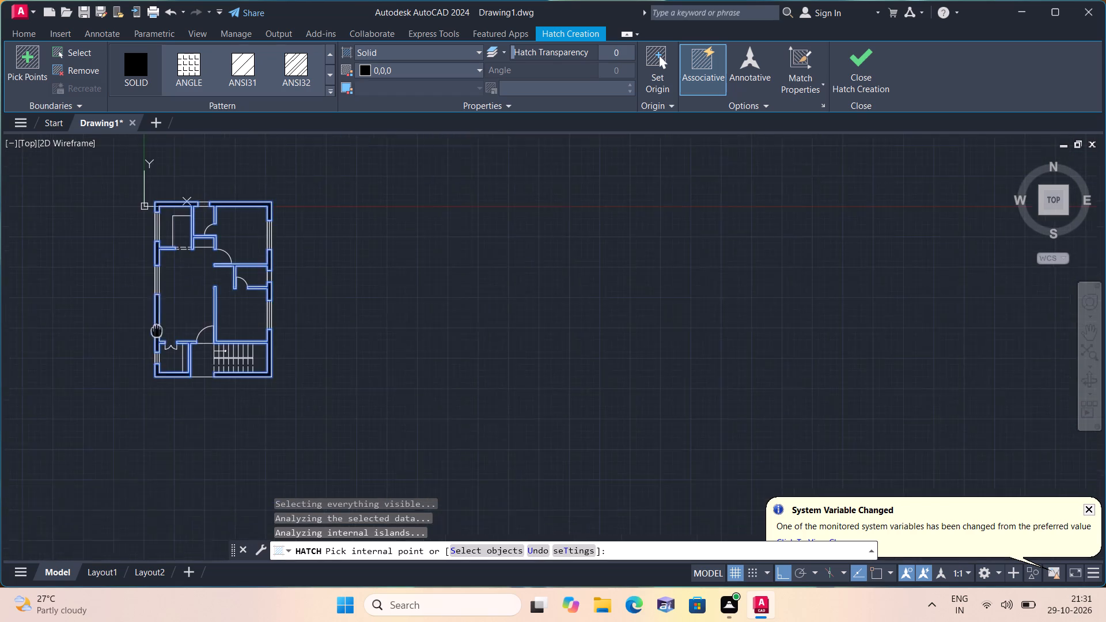
middle_drag(157, 329, 160, 440)
scroll(160, 437, up, 1)
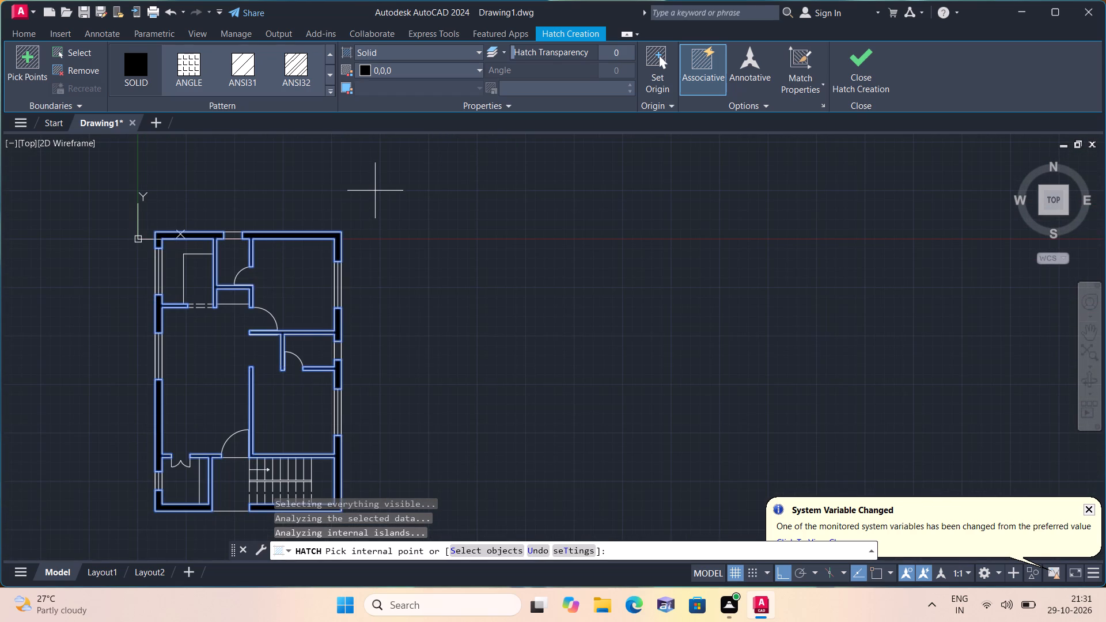
key(Escape)
Hatch the top wall opening and the small right-hand room's outer-wall opening with the GOST_WOOD pattern in ByLayer colour.
text(h)
key(space)
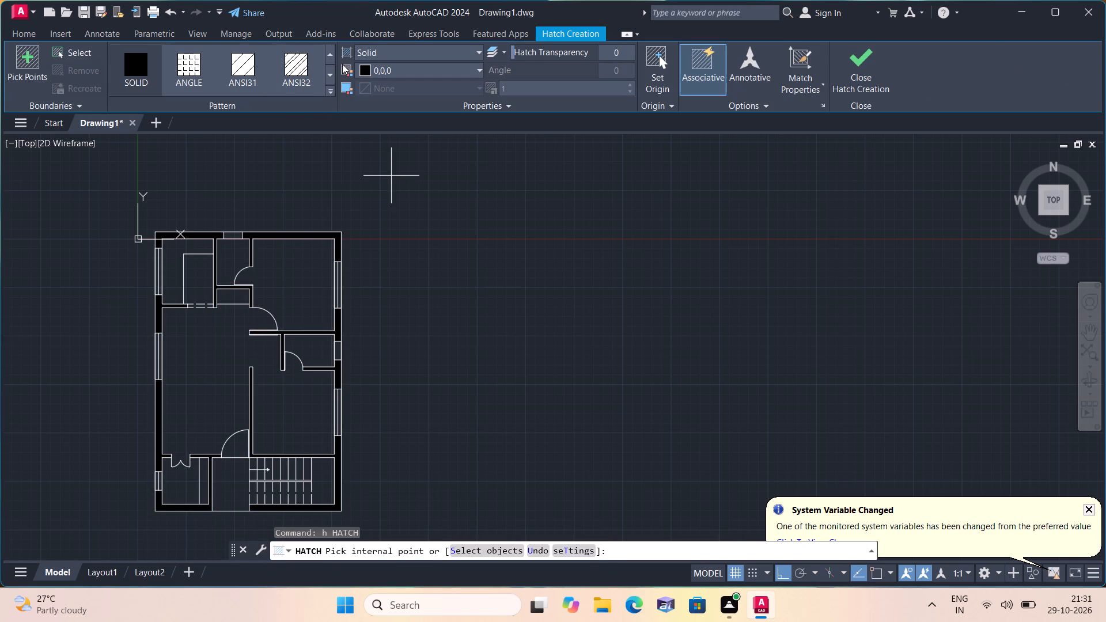
click(378, 72)
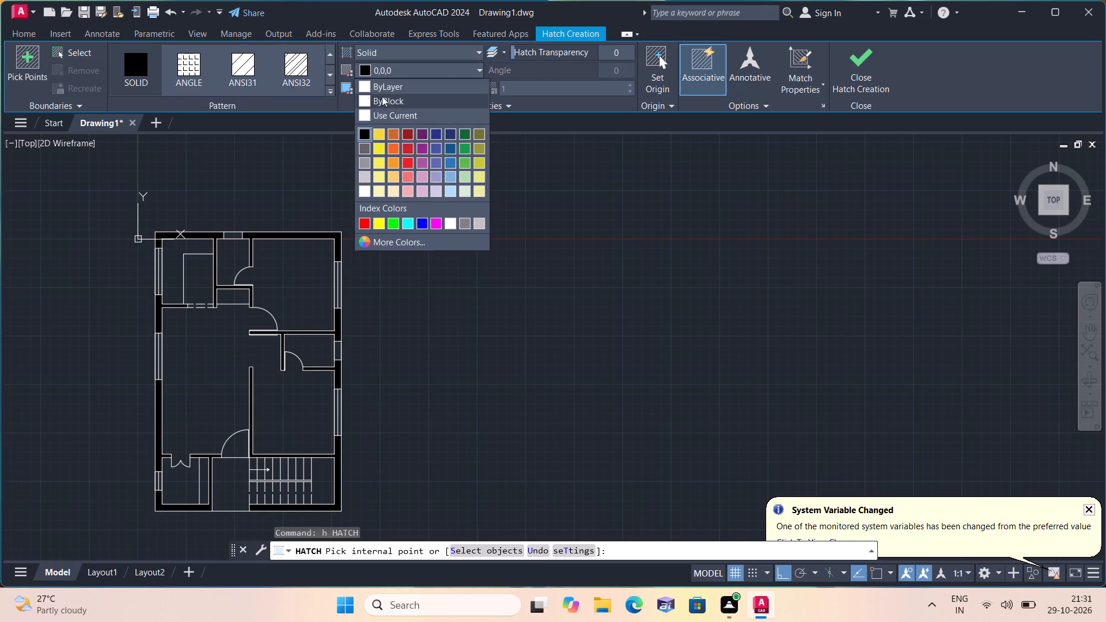
click(367, 84)
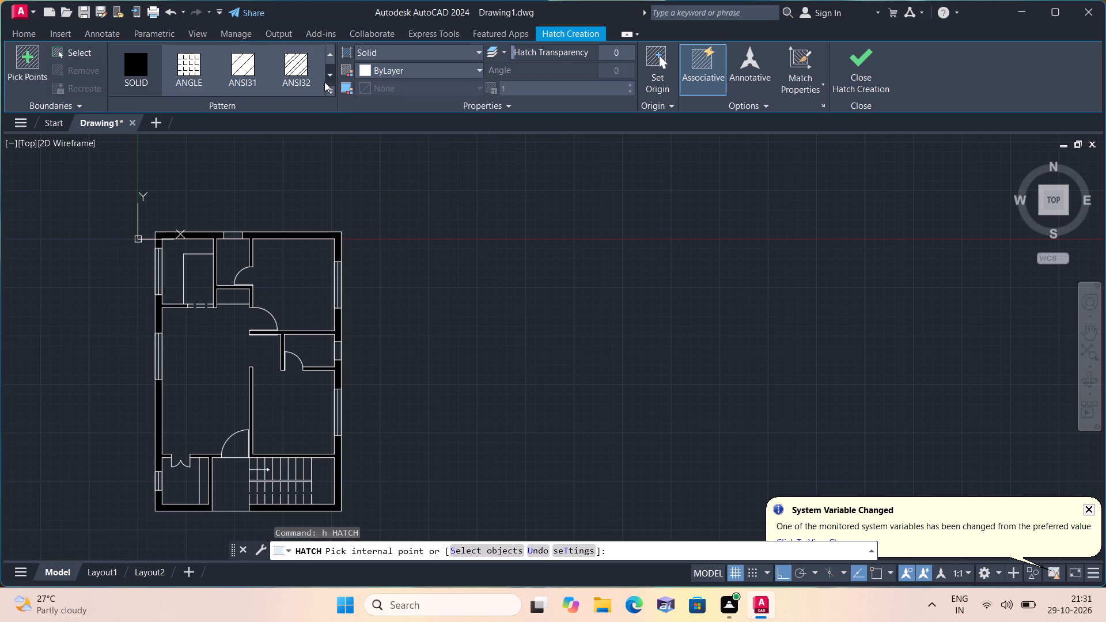
click(328, 89)
scroll(254, 241, down, 2)
scroll(251, 183, down, 1)
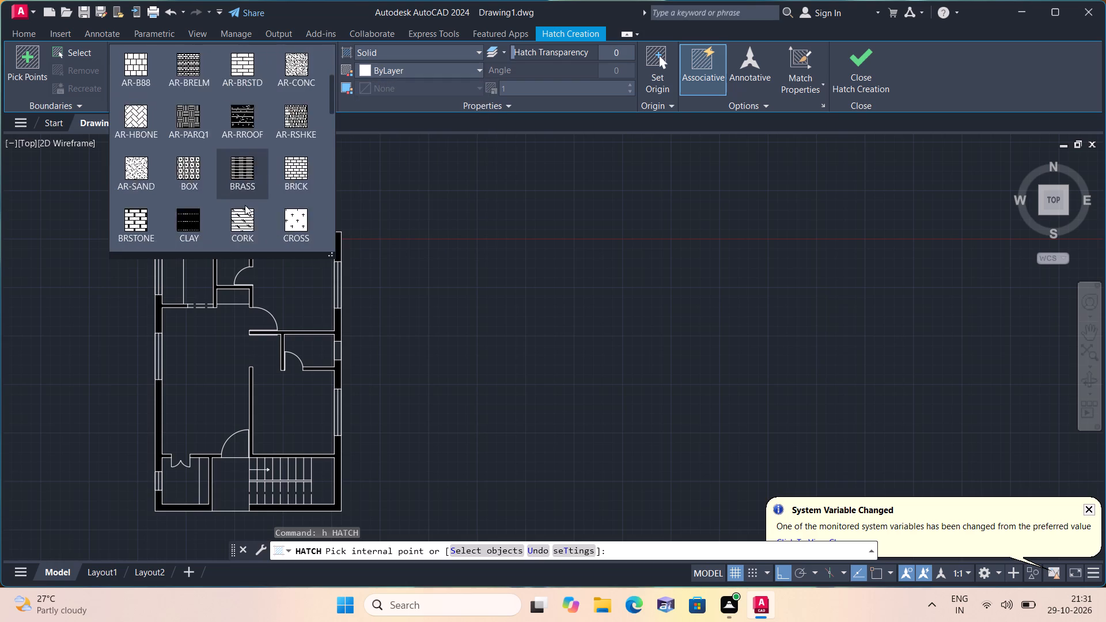
scroll(245, 205, down, 4)
click(139, 166)
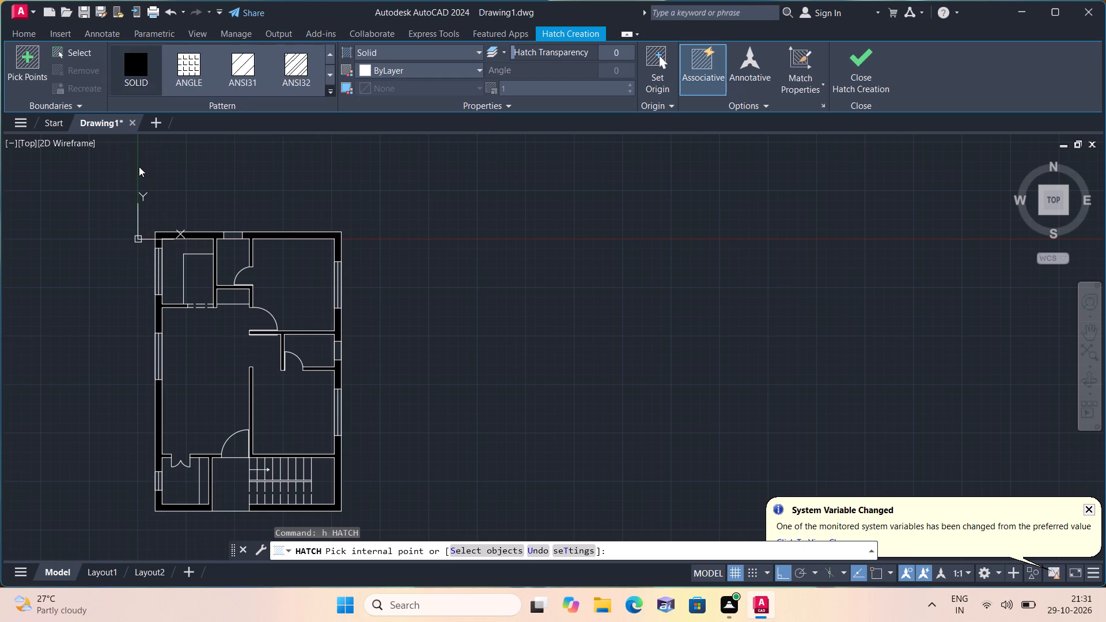
scroll(236, 233, up, 3)
click(236, 233)
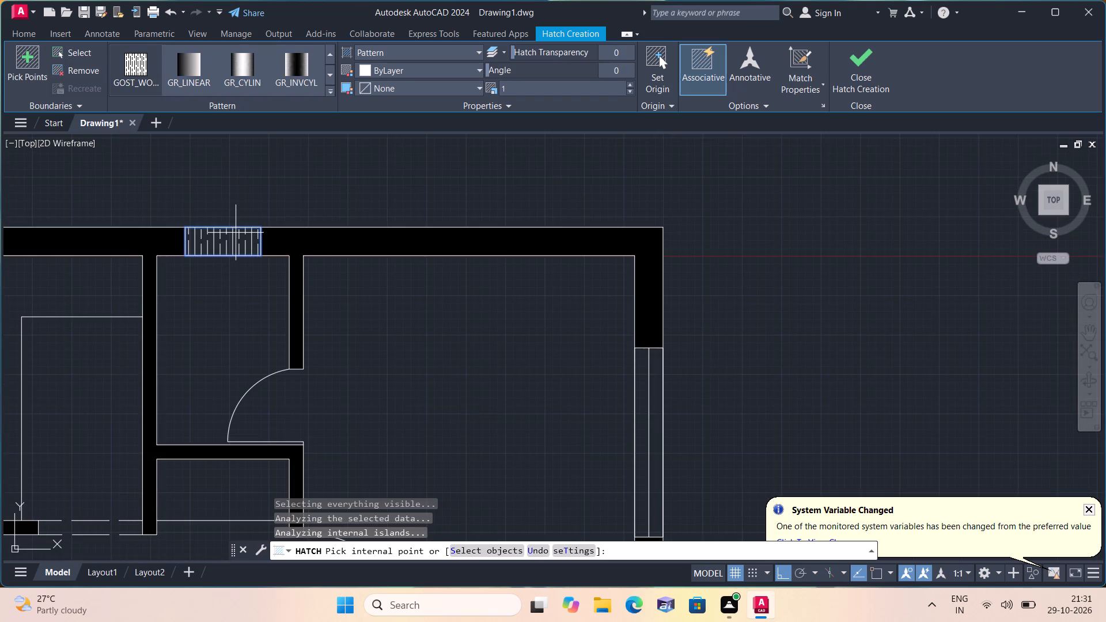
scroll(236, 233, down, 3)
scroll(335, 355, up, 1)
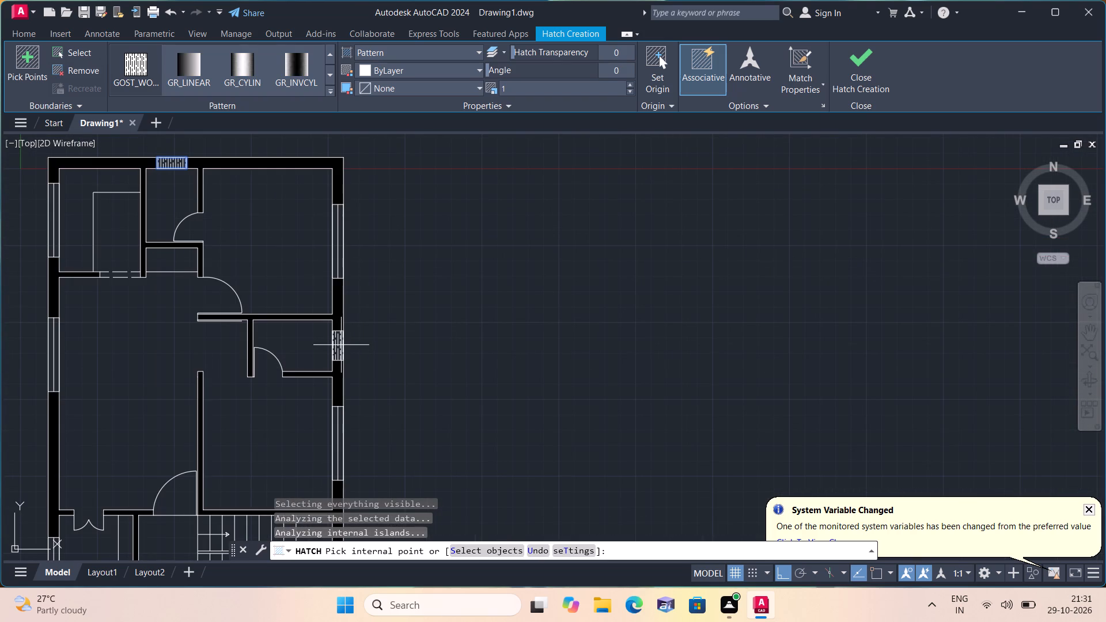
click(341, 345)
scroll(476, 274, down, 1)
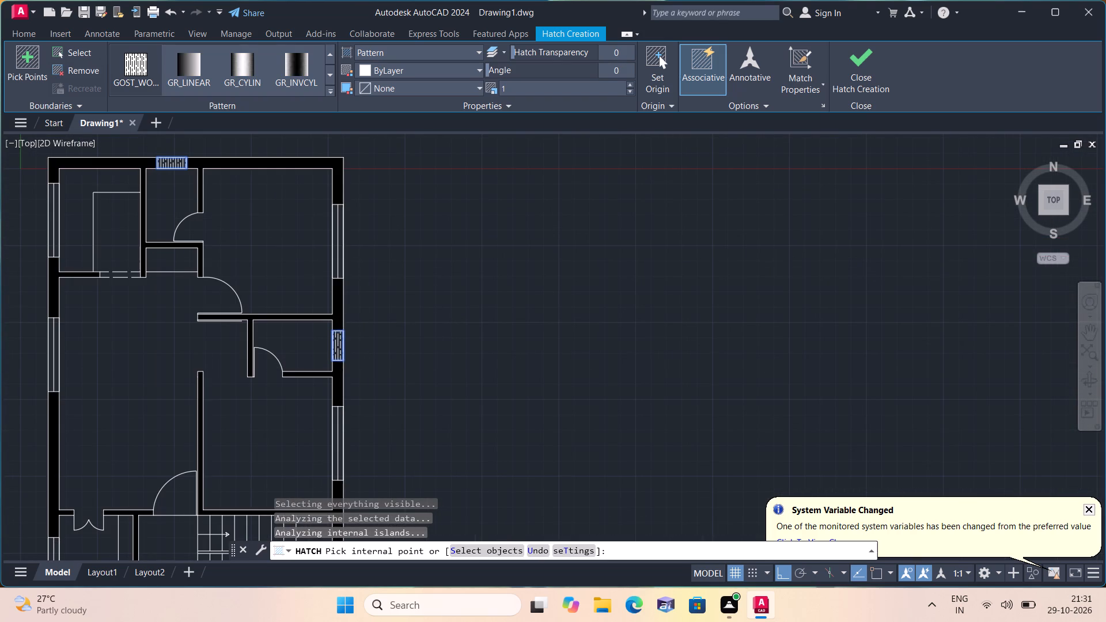
key(Escape)
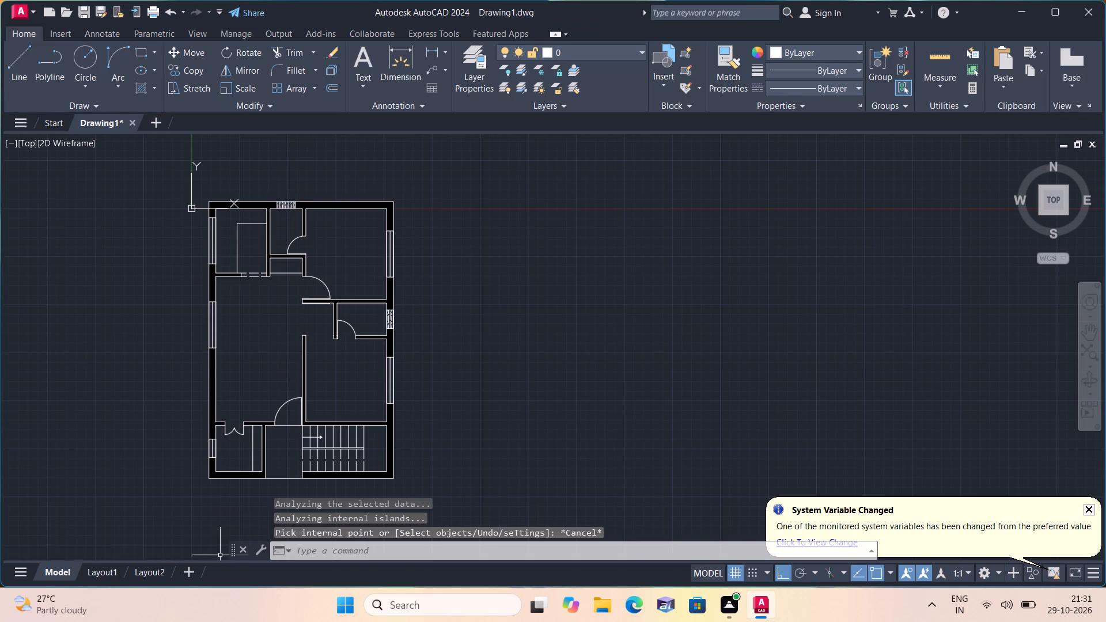
Label the top-left room with multiline text reading KITCHEN and, on a second line, 5'6"X7'0".
scroll(242, 368, up, 1)
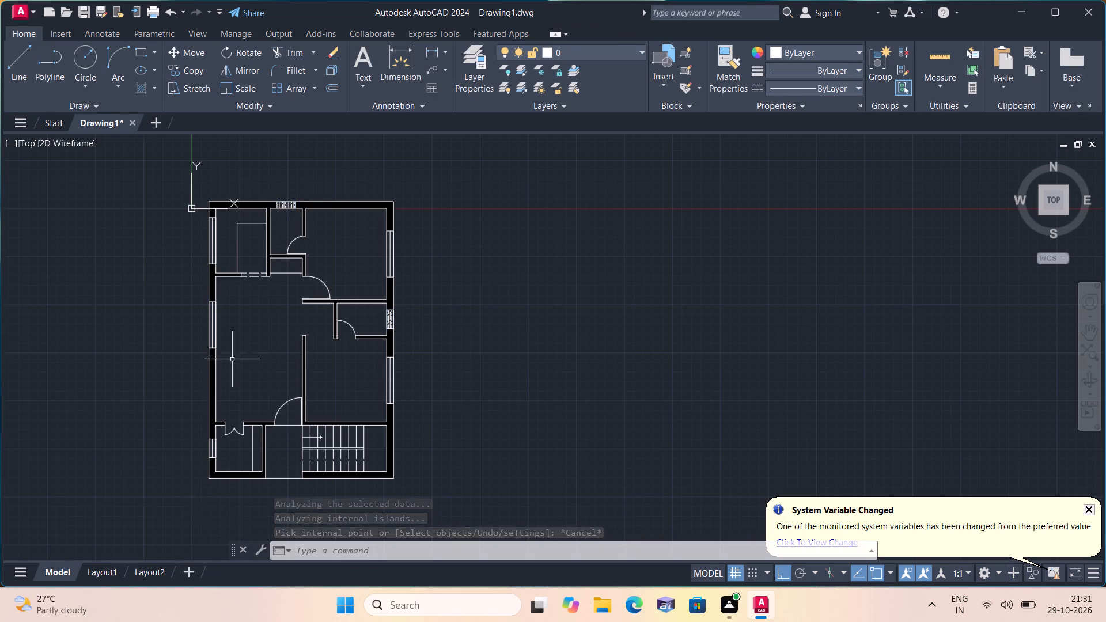
scroll(347, 370, up, 1)
middle_drag(282, 270, 478, 469)
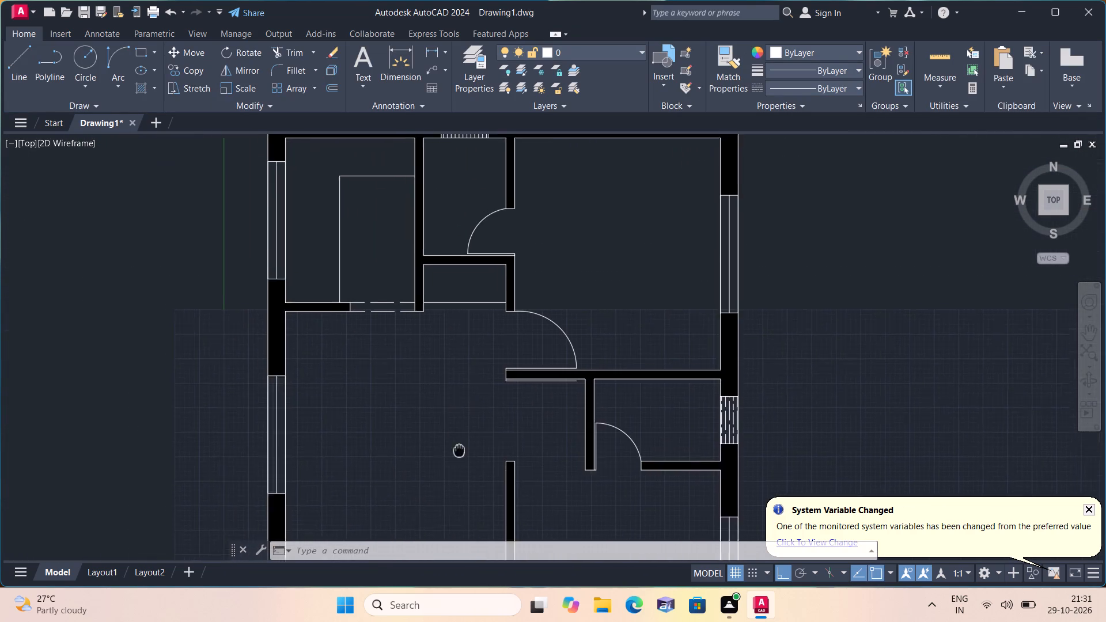
middle_drag(478, 469, 481, 472)
text(mt)
key(space)
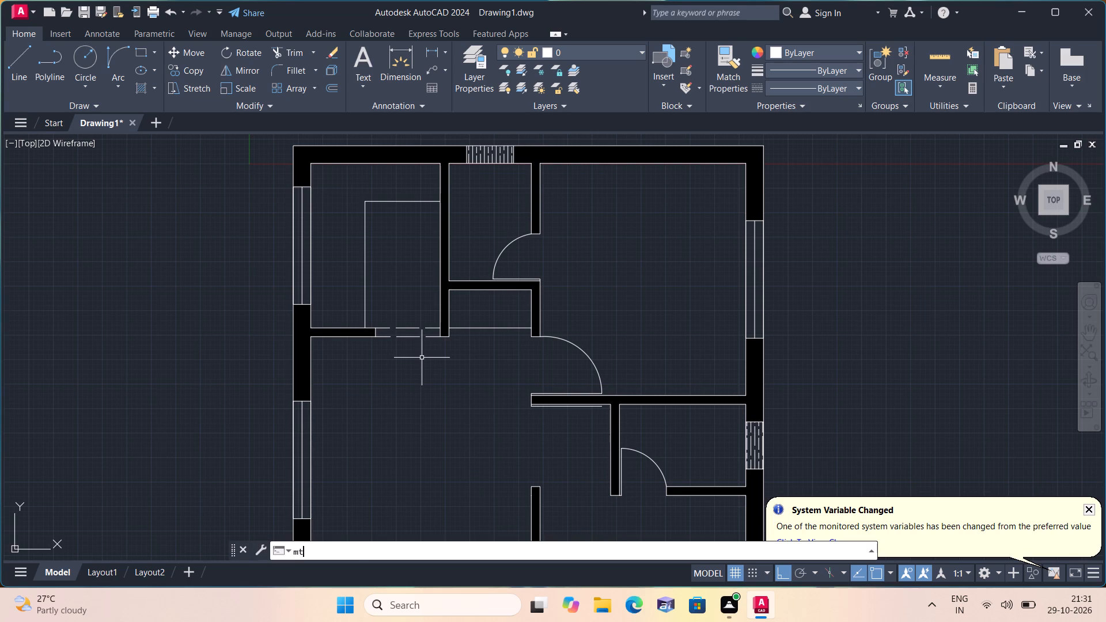
triple_click(385, 267)
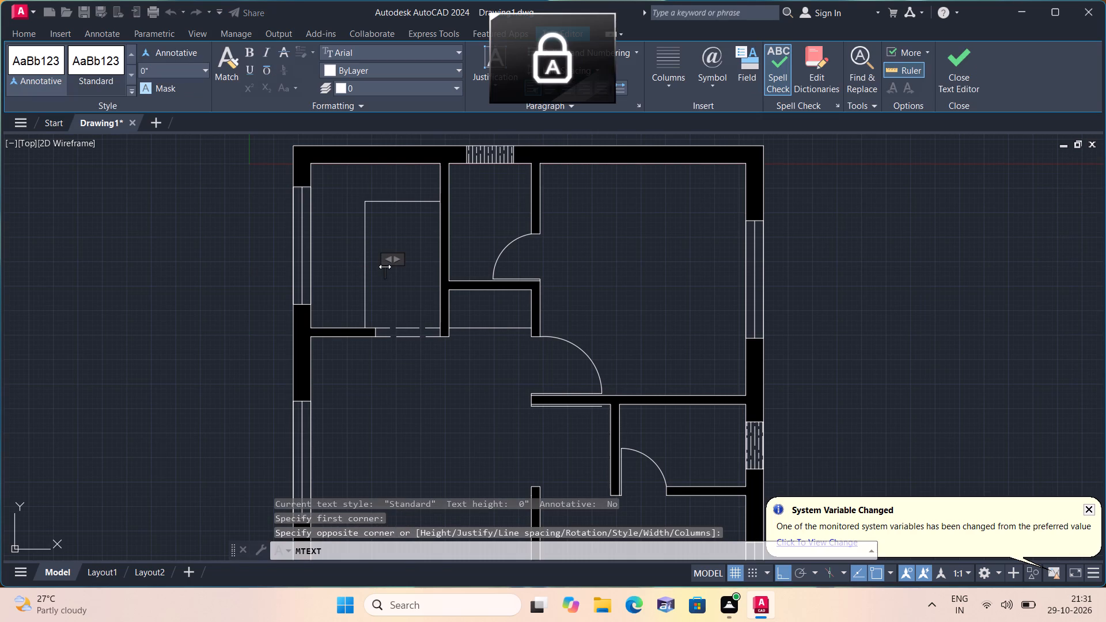
text(KIR)
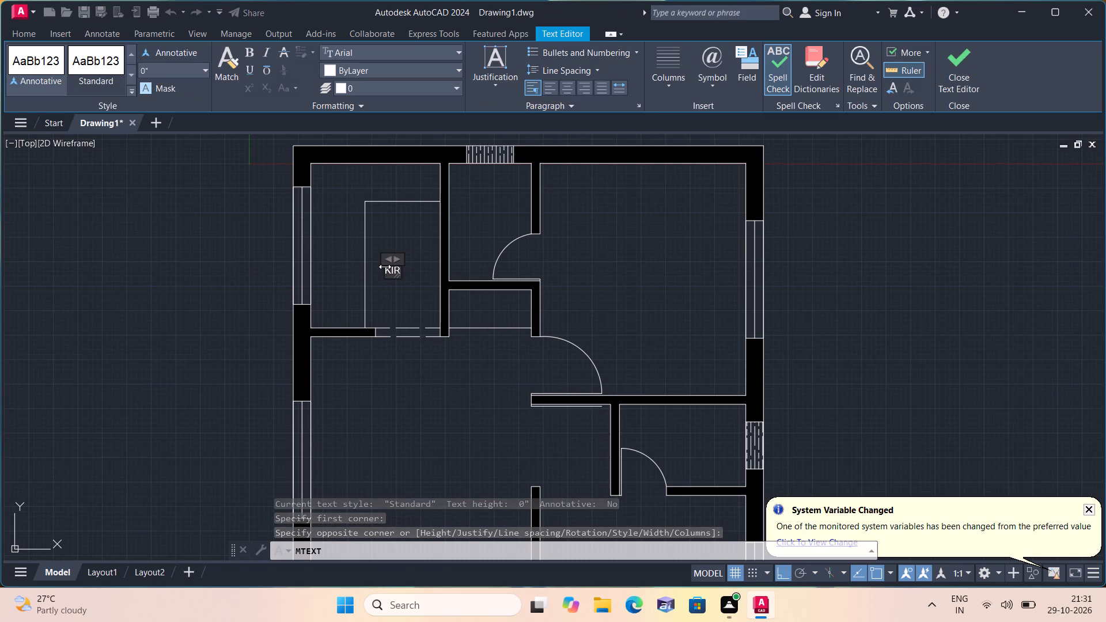
key(BackSpace)
text(TCHEN)
key(Return)
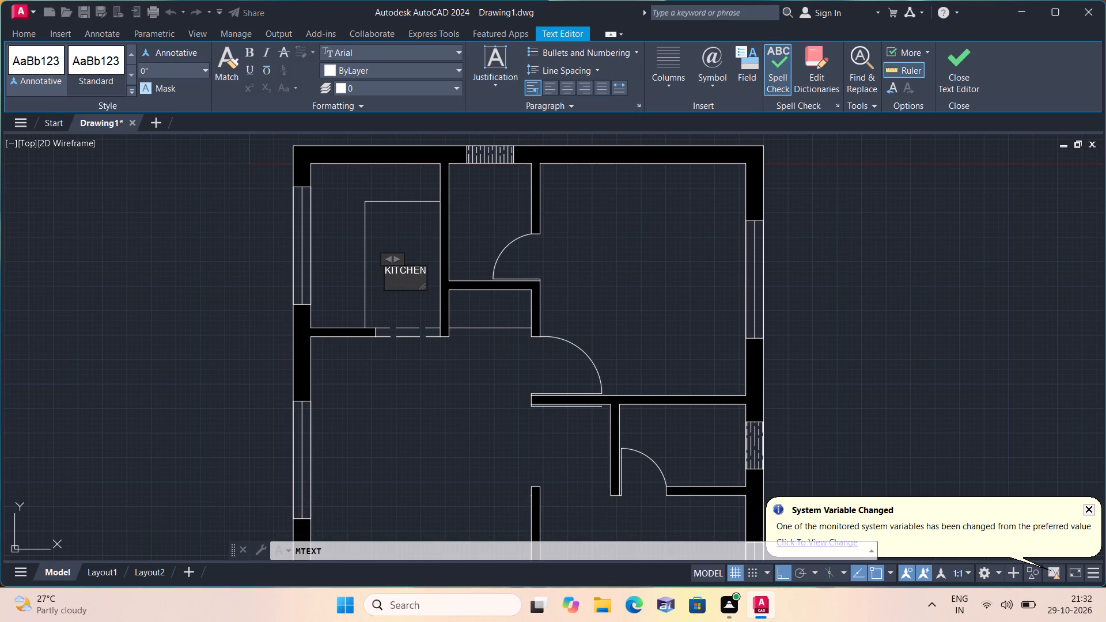
text(5'6"X)
text(7'0")
click(476, 243)
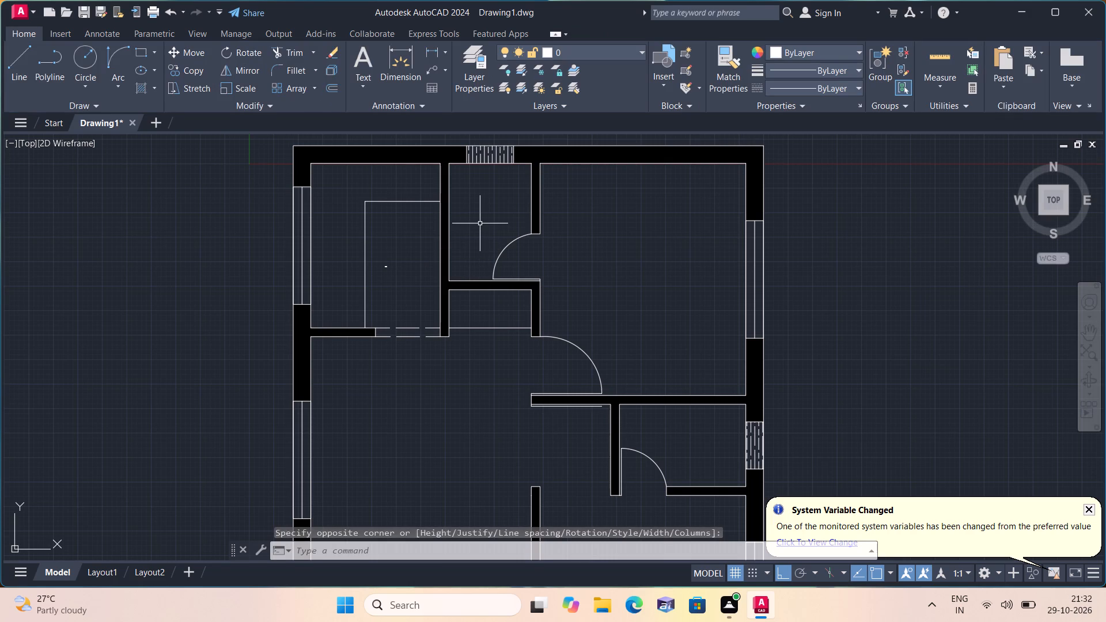
Label the small room beside the kitchen with multiline text reading TOILET and, below it, 3'6"X5'0".
key(space)
triple_click(480, 223)
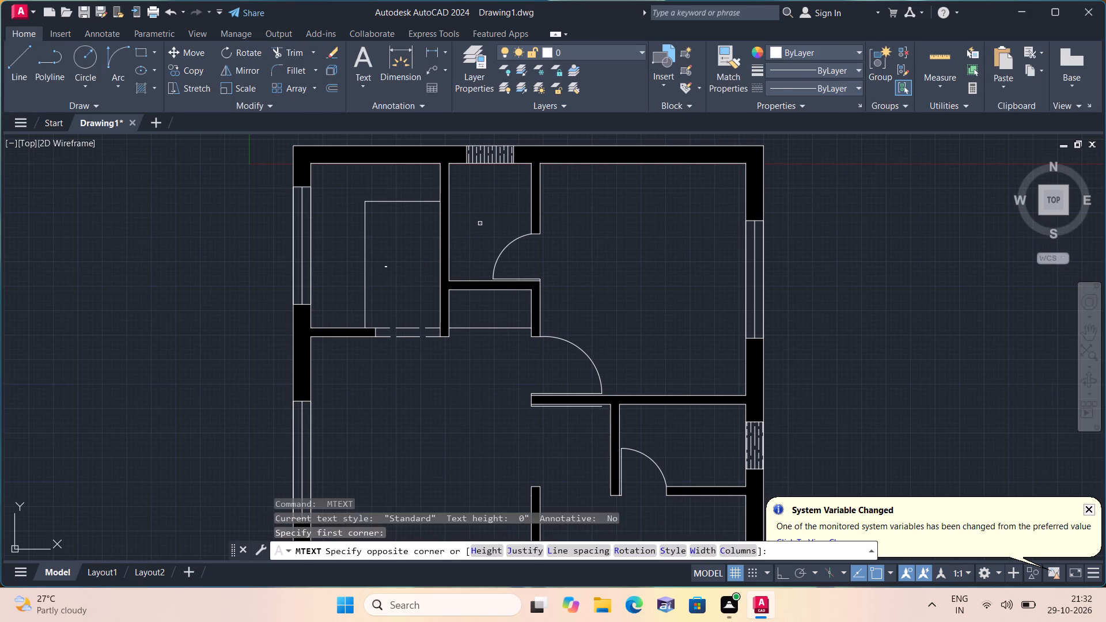
text(TOILET)
key(Return)
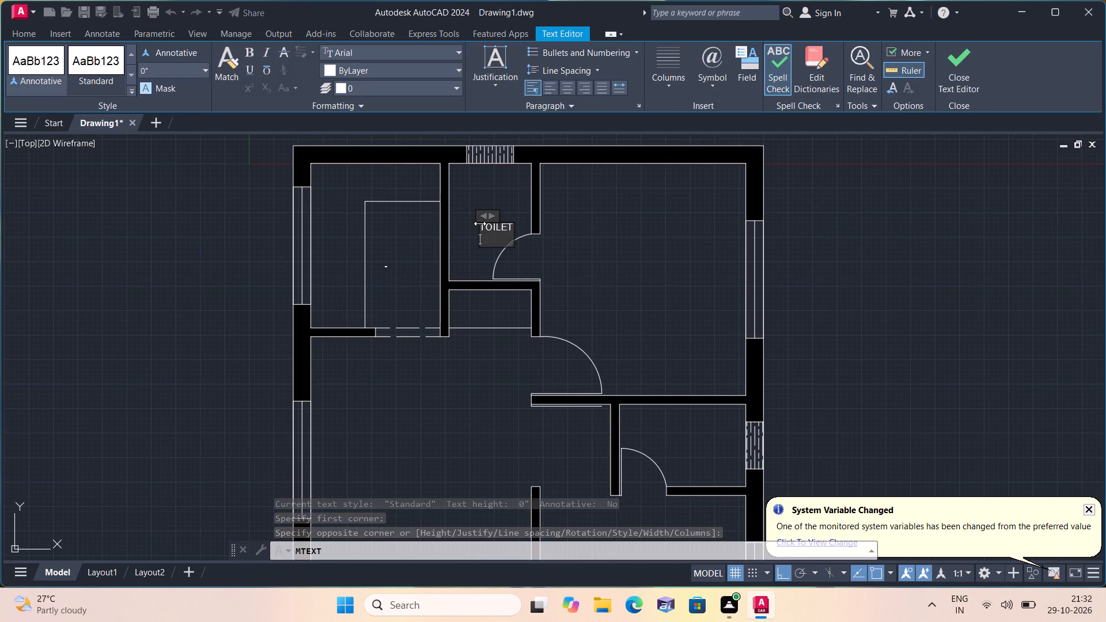
text(3'6"X)
text(5'0")
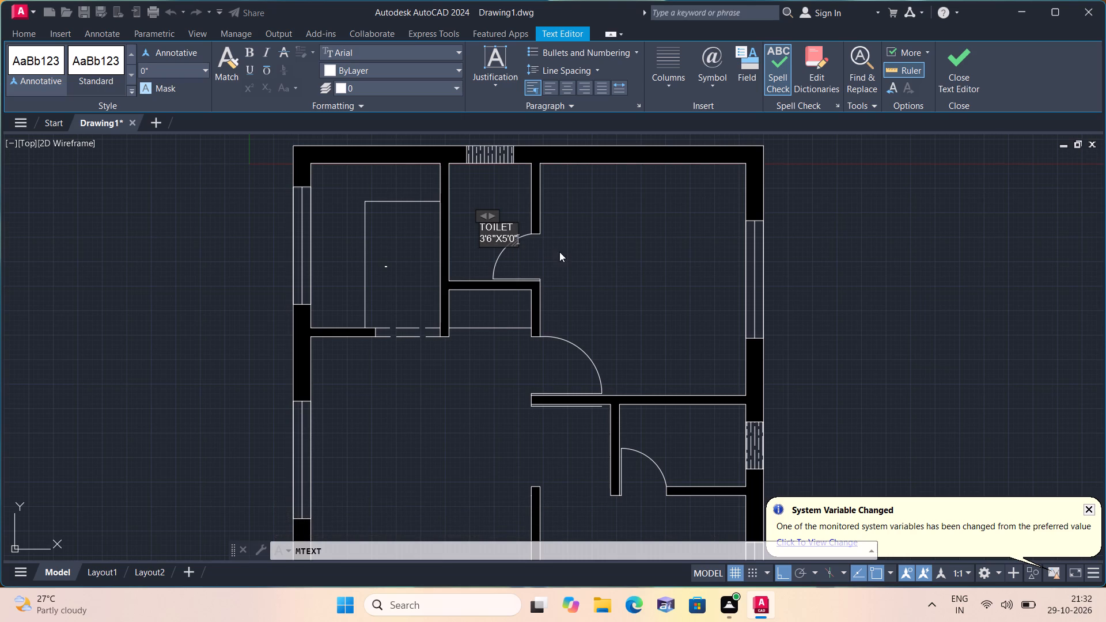
click(579, 257)
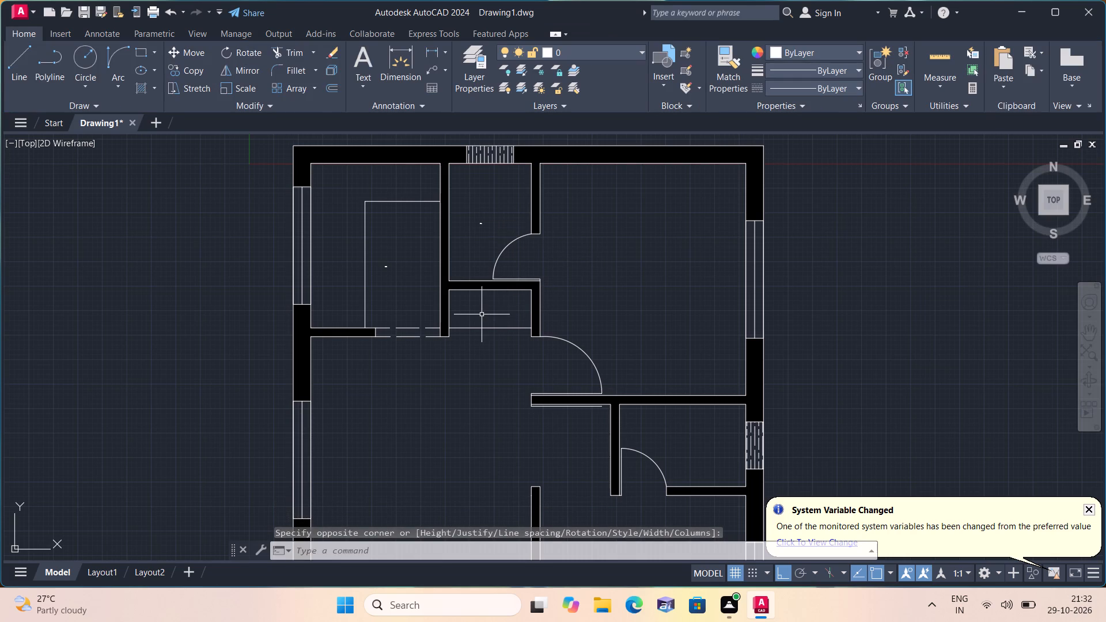
Label the narrow recess below the upper toilet with multiline text reading SHOW CASE.
key(space)
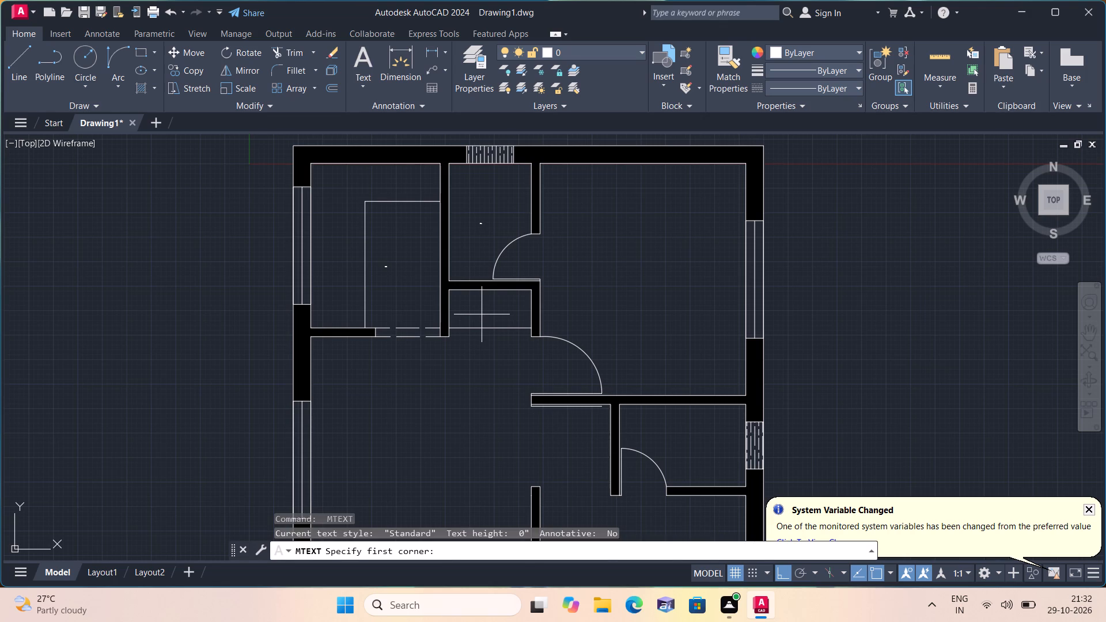
triple_click(482, 314)
text(SHOW CASE)
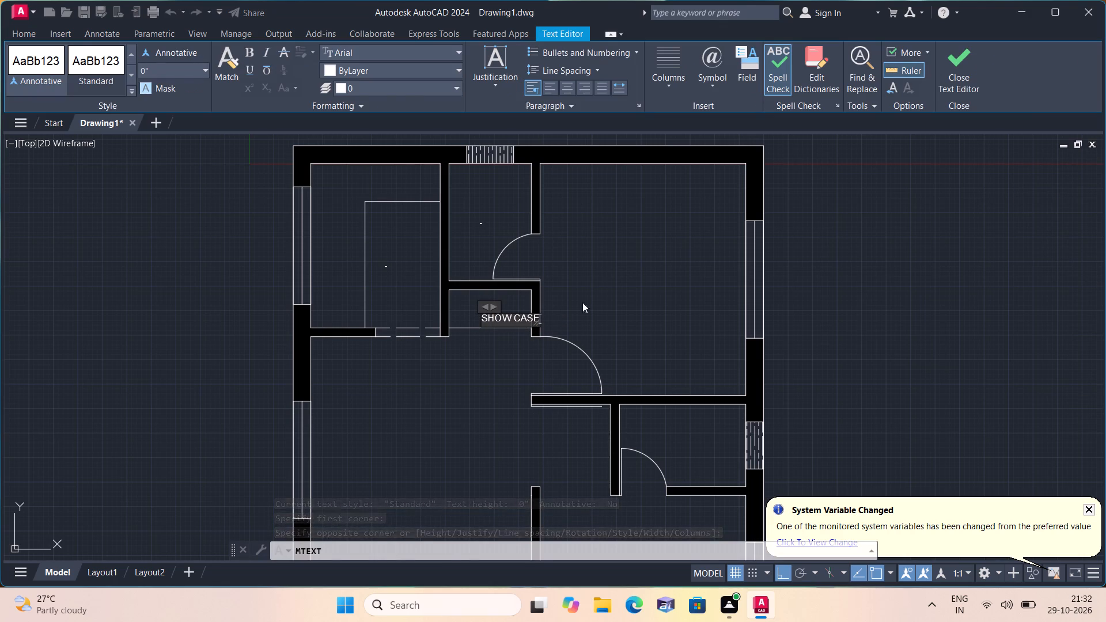
click(624, 299)
Label the large top-right room with multiline text reading BEDROOM-1 and, on a second line, 8'9"X9'10.5".
key(space)
triple_click(624, 299)
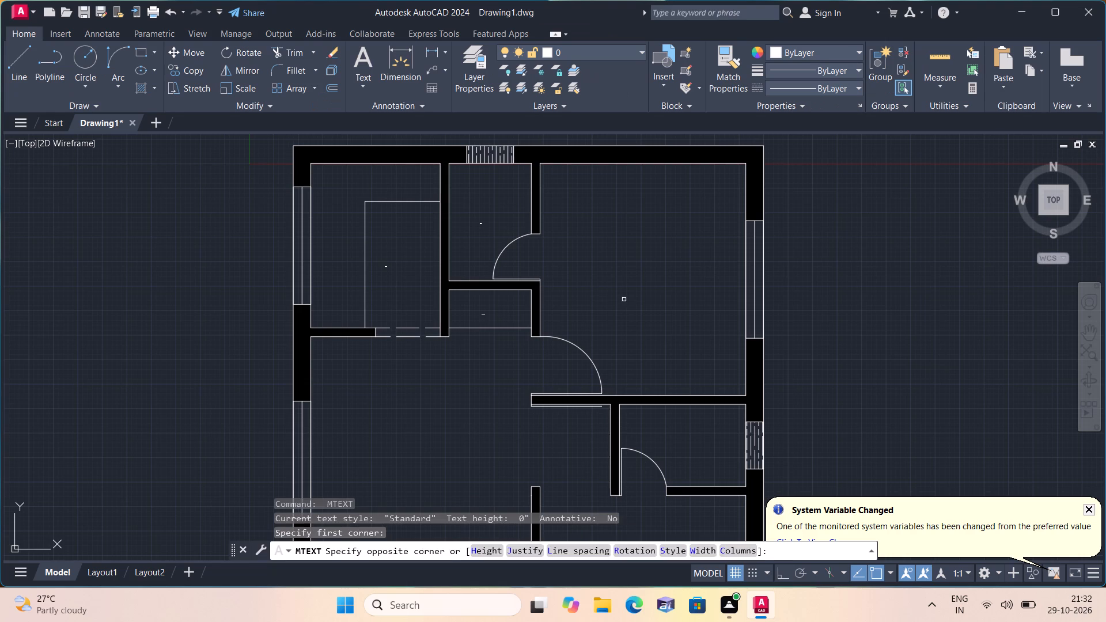
click(624, 299)
text(BEDROOM-1)
key(Return)
text(8'9"X)
text(9')
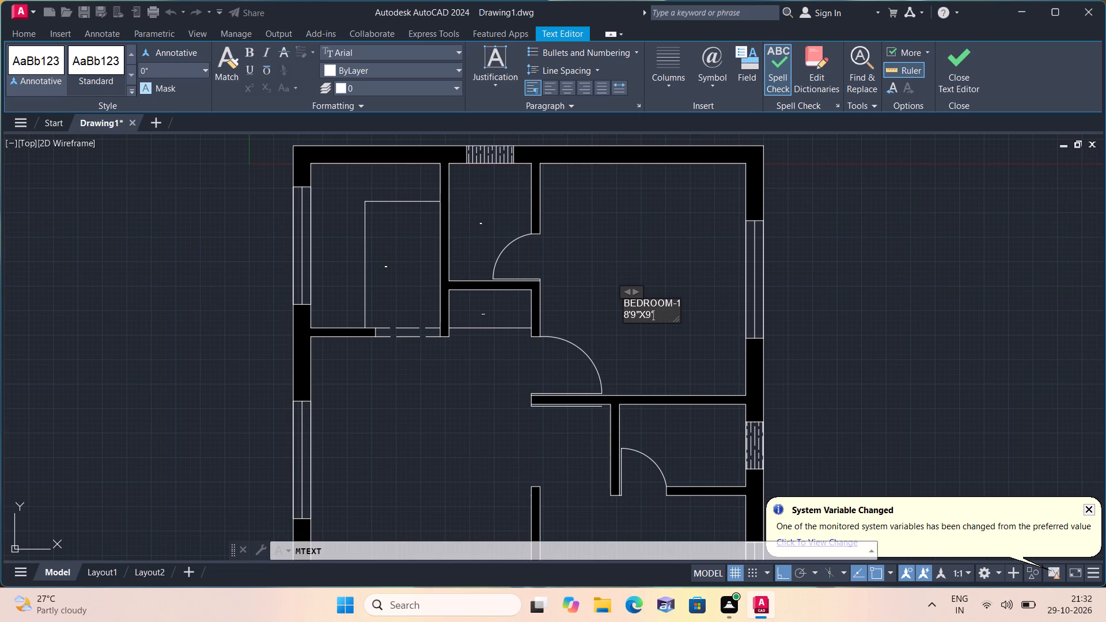
text(10)
key(period)
text(5")
click(467, 415)
Label the small right-hand room below BEDROOM-1 with multiline text reading TOILET and, on a second line, 5'4.5"X3'6".
scroll(461, 415, down, 1)
middle_drag(461, 415, 419, 305)
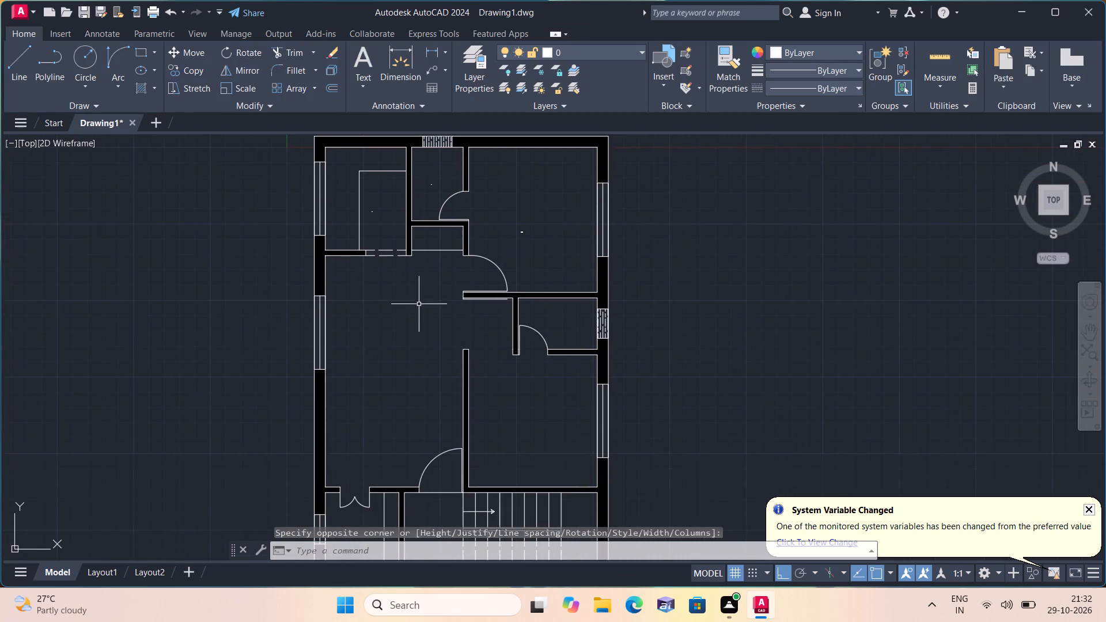
scroll(486, 306, up, 1)
key(space)
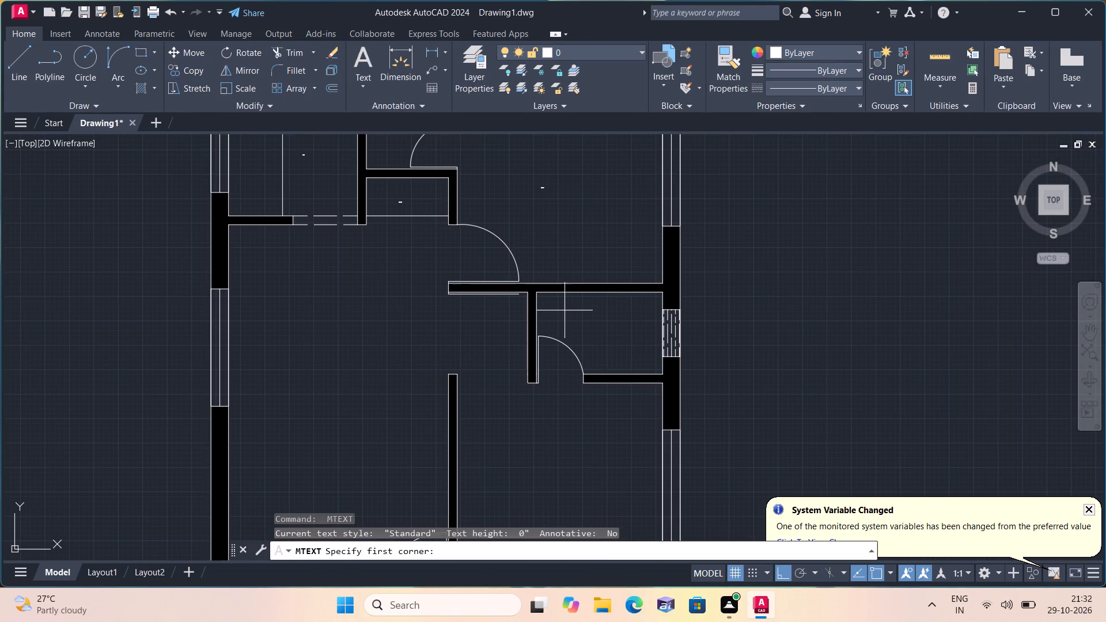
triple_click(565, 310)
click(565, 310)
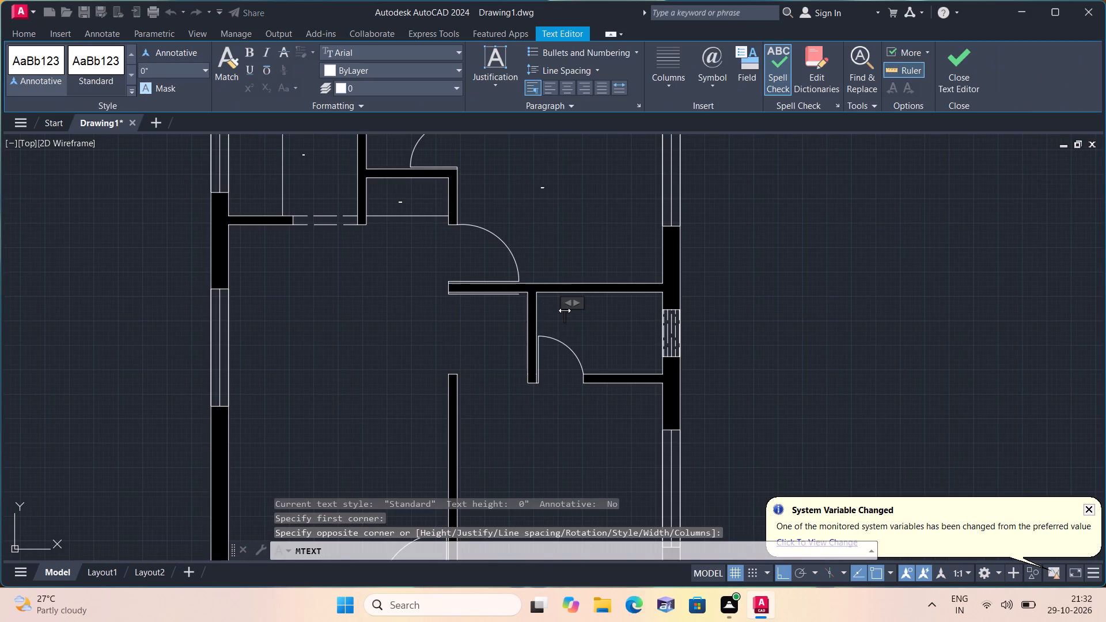
text(TOILET)
key(Return)
text(5'4.5)
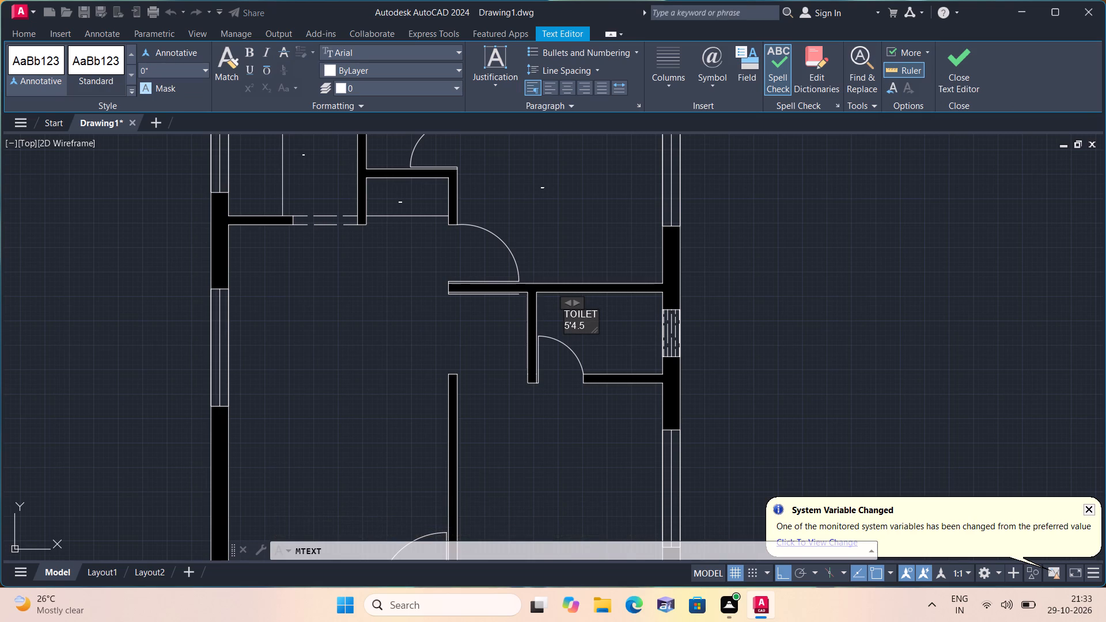
key(shift+quotedbl)
text(X3'6")
click(440, 329)
scroll(438, 330, down, 1)
middle_drag(426, 298, 425, 286)
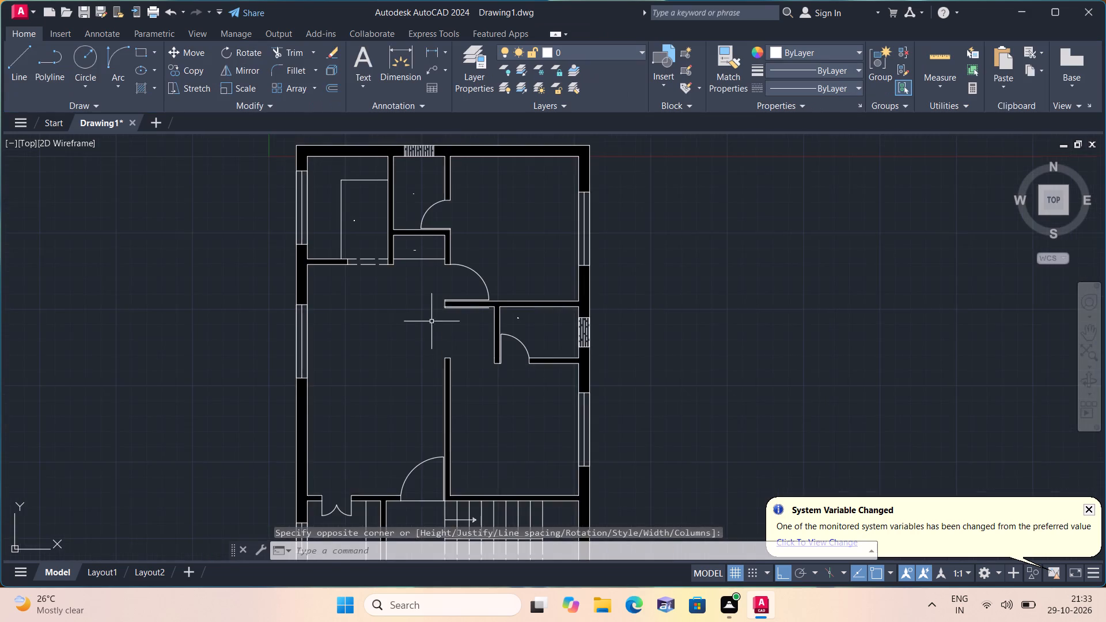
Label the room beside the staircase's upper wall with multiline text reading BEDROOM 2 and, on a second line, 8'9"X9'0".
middle_drag(425, 286, 419, 199)
key(space)
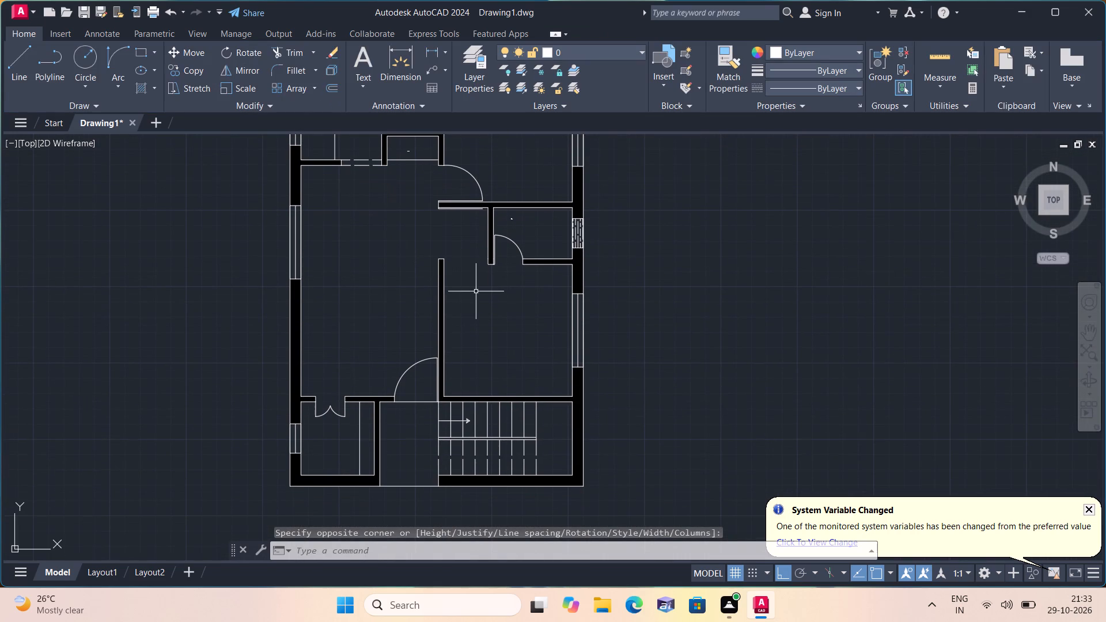
triple_click(487, 302)
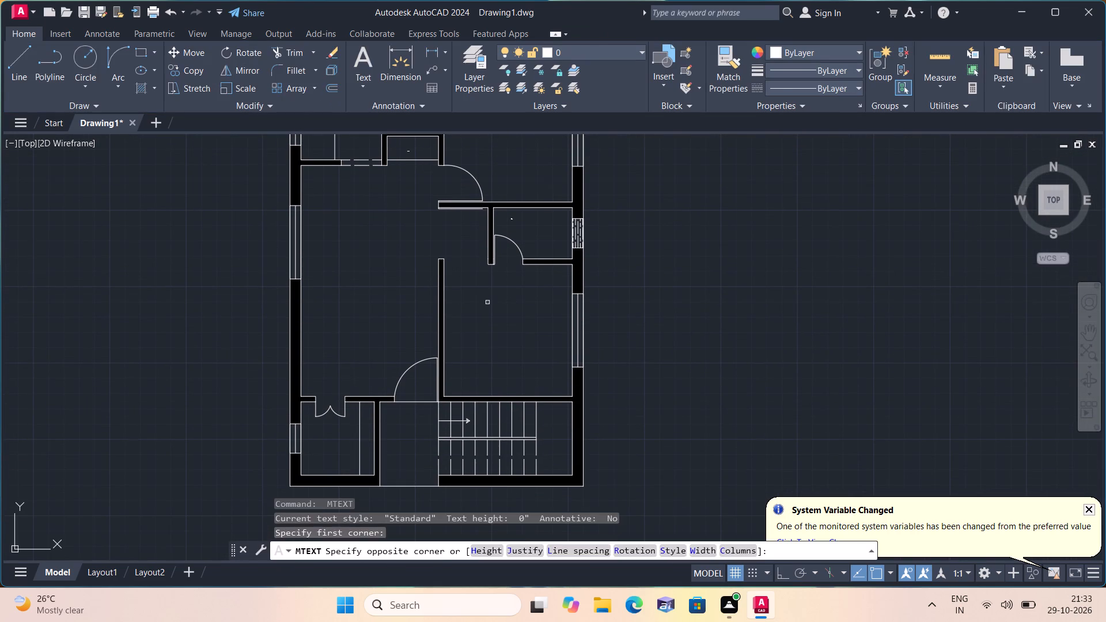
click(487, 302)
text(BEDROOM)
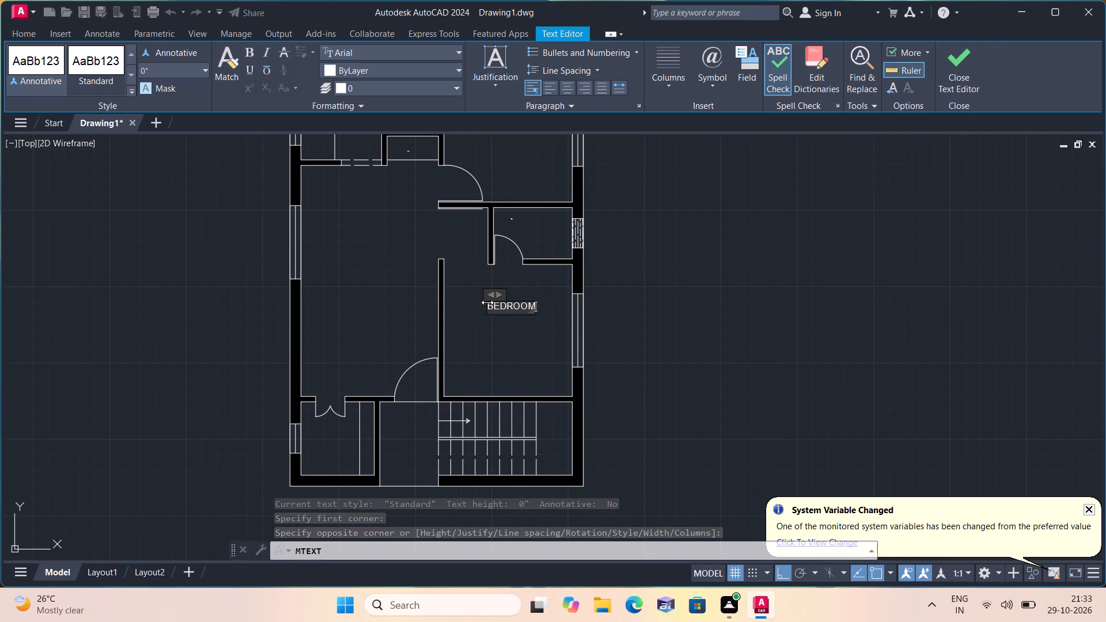
key(space)
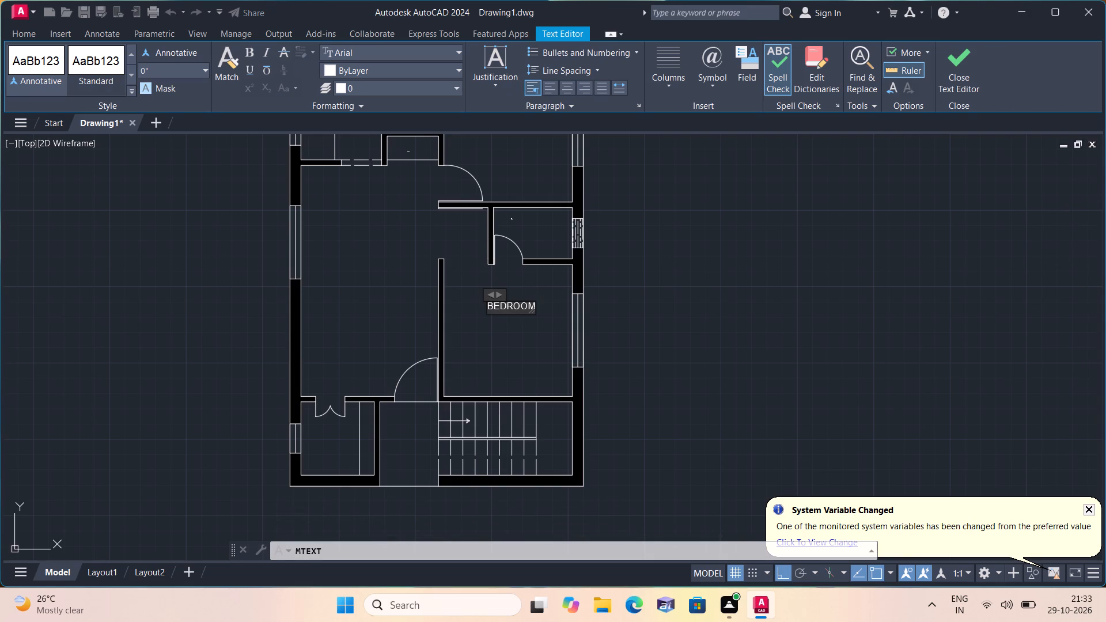
text(2)
key(Return)
text(8'9"X)
text(9'0)
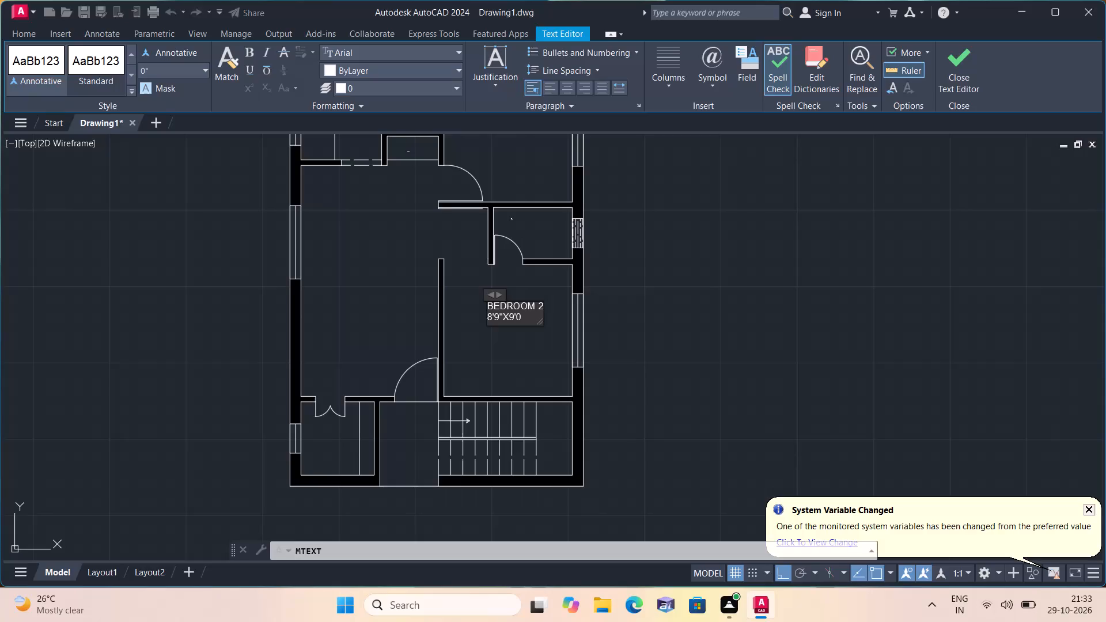
key(shift+quotedbl)
click(387, 315)
Label the large central hall with multiline text reading LIVING/DINING and, on a second line, 9'-4.5"X15'-9".
middle_drag(397, 309, 491, 231)
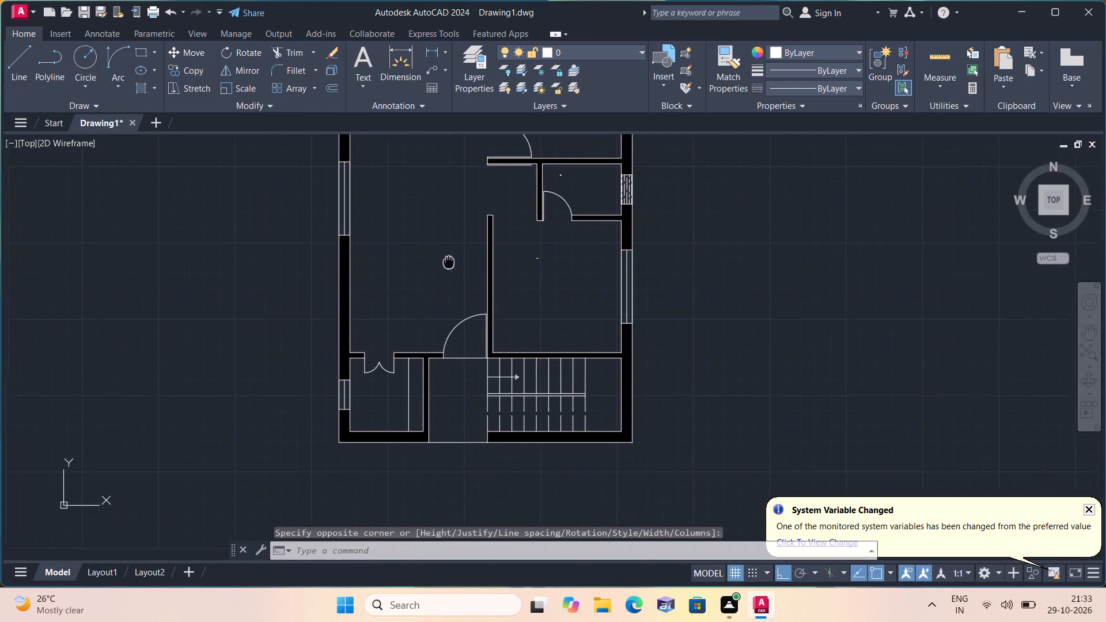
key(space)
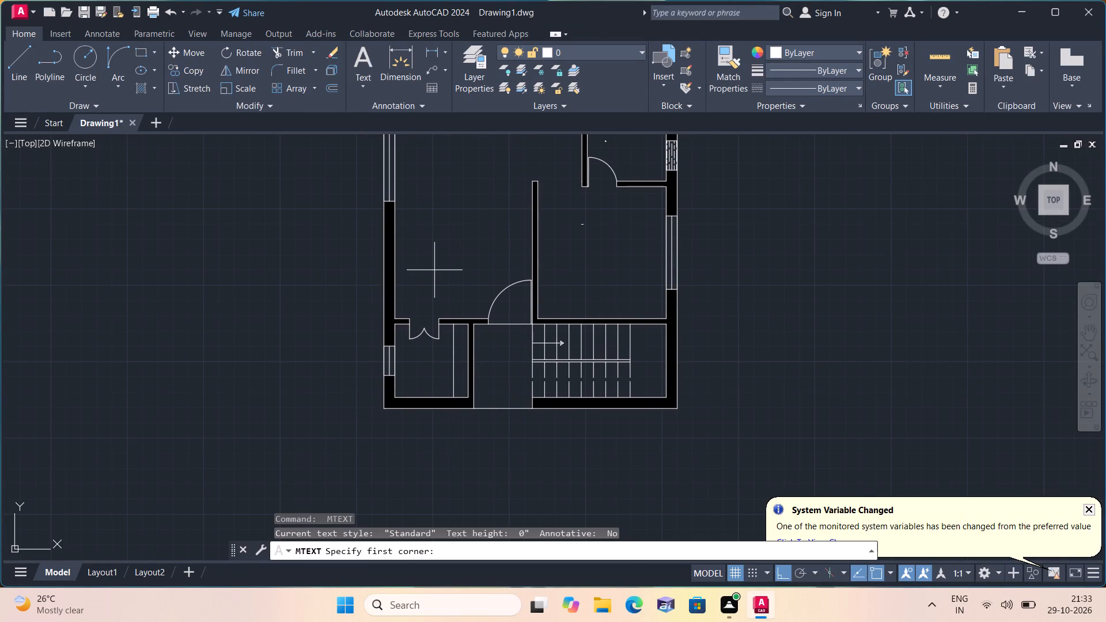
triple_click(428, 282)
click(428, 282)
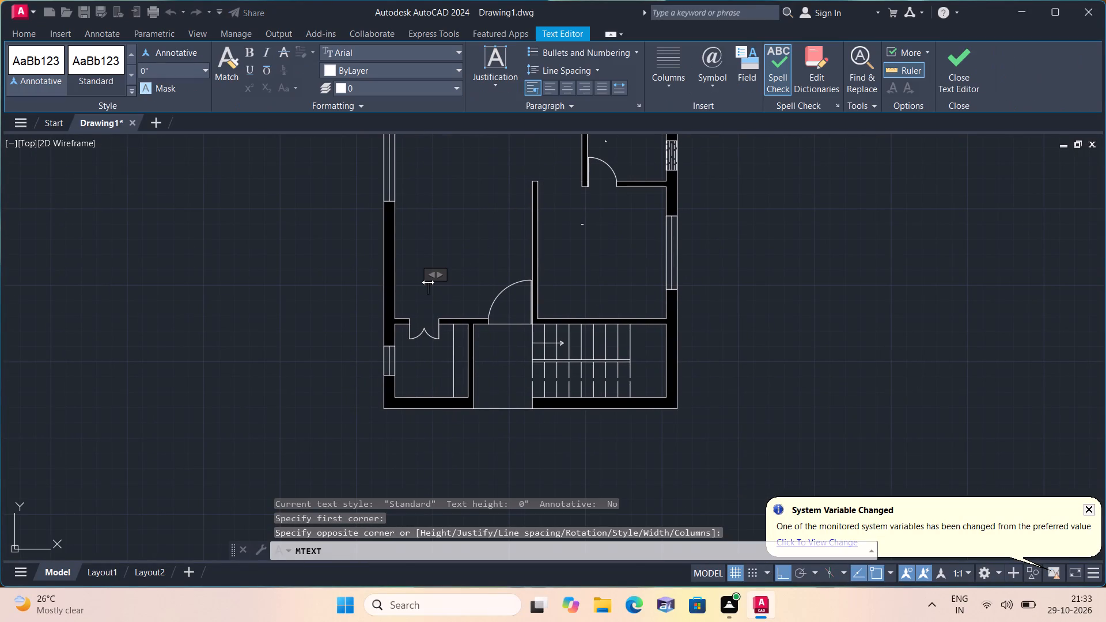
text(LIVING)
key(slash)
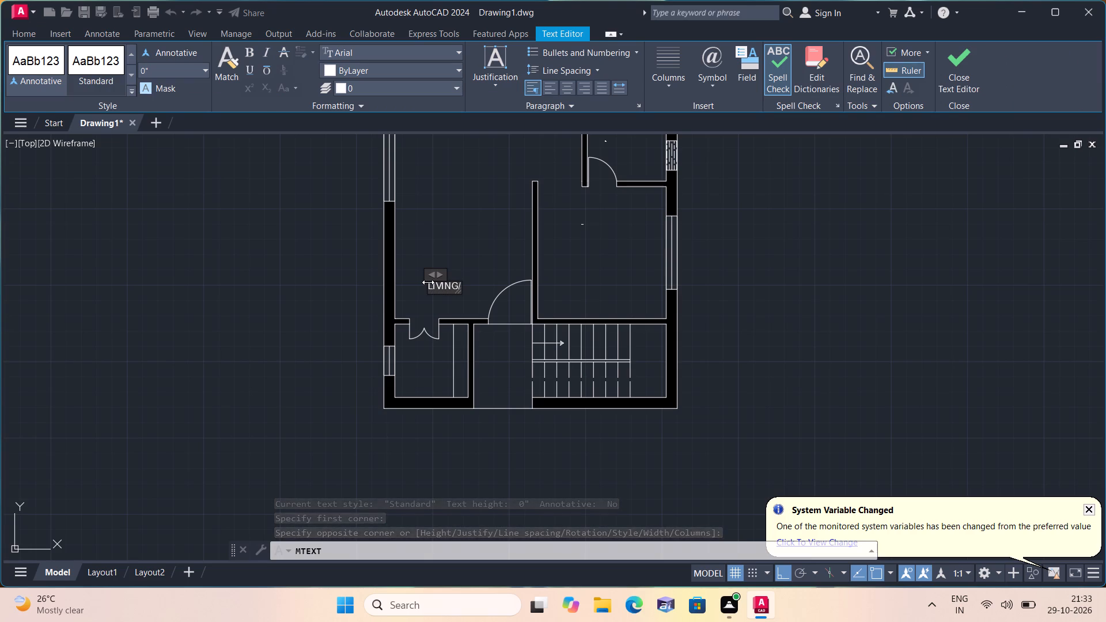
text(DINING)
key(Return)
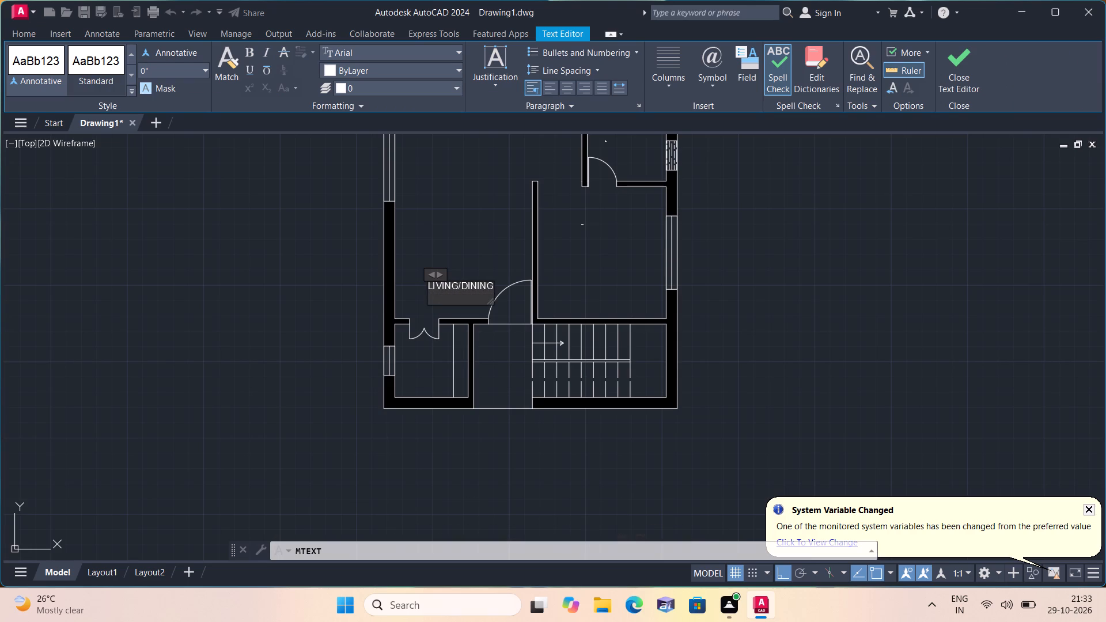
text(9'-4.5"X)
text(15'-9")
click(429, 361)
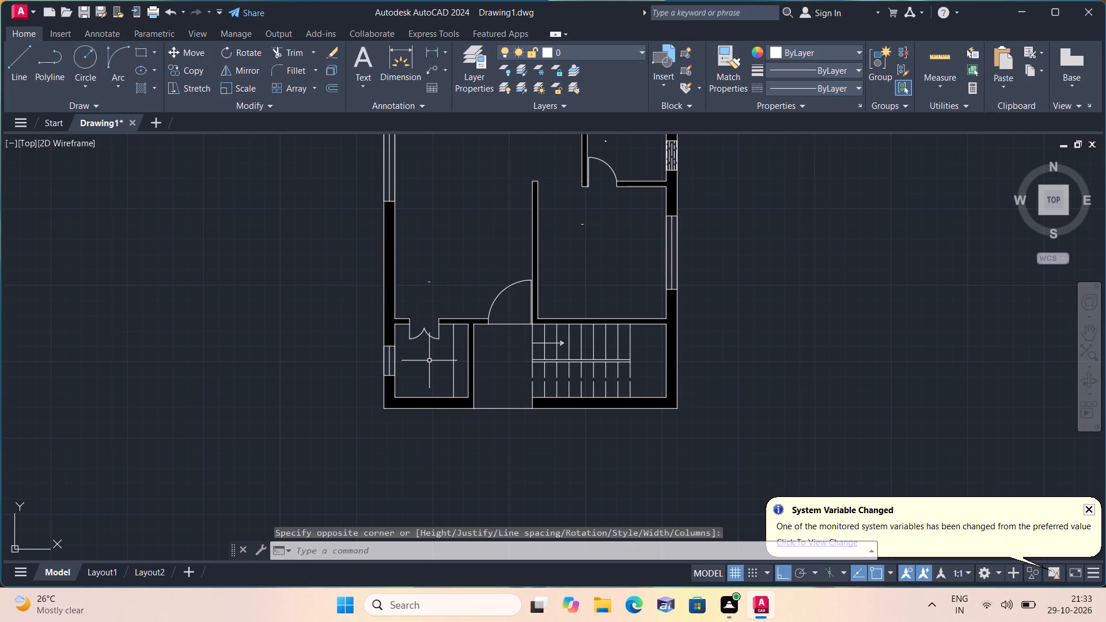
Label the small double-door room below the living area with multiline text reading PUJA and, on a second line, 5'0"X5'0".
key(space)
triple_click(429, 361)
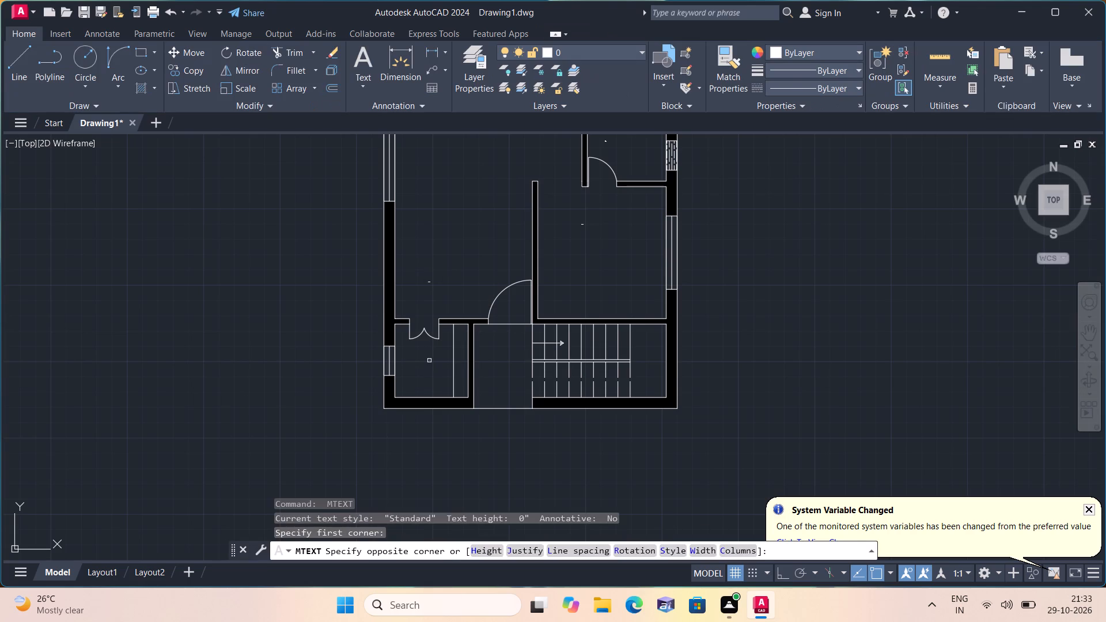
click(429, 361)
text(PUJA)
key(Return)
text(5'-0"X5'0")
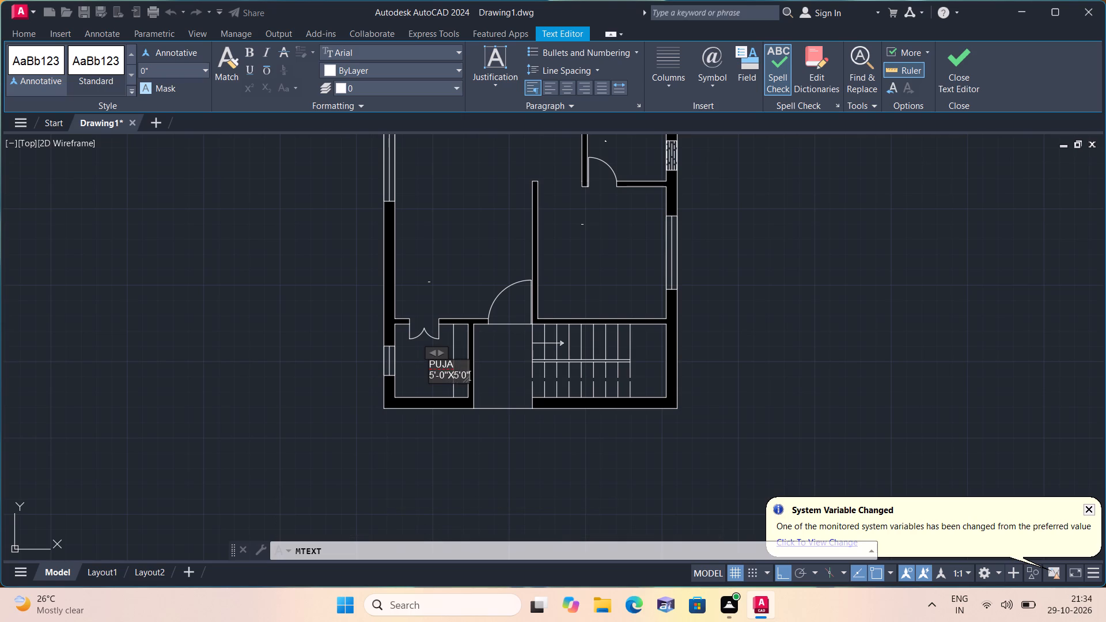
scroll(431, 359, up, 1)
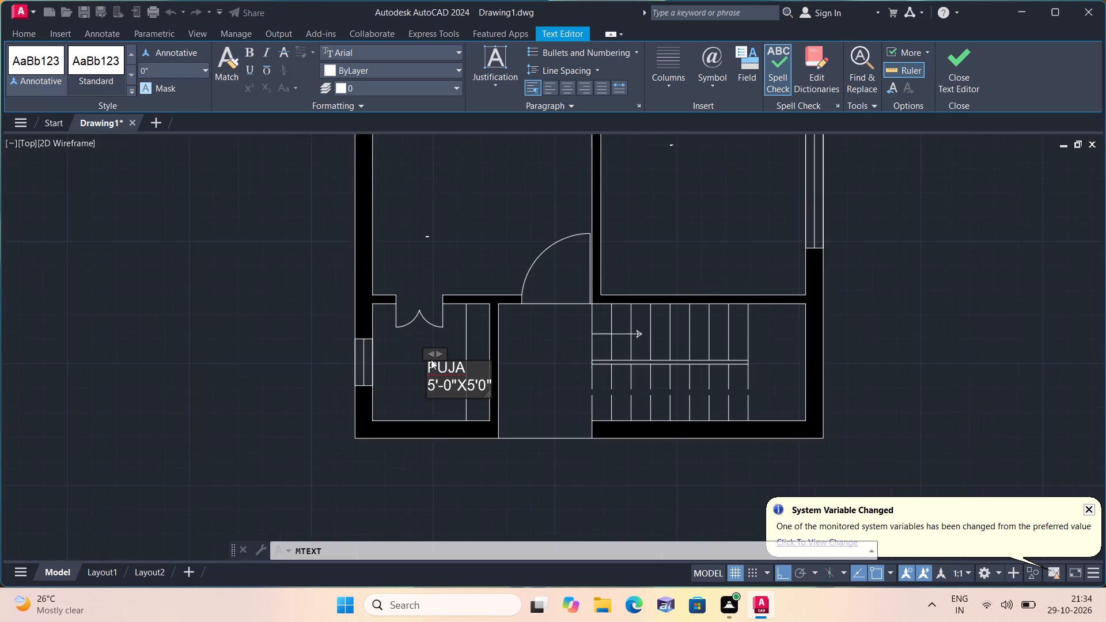
scroll(414, 373, up, 1)
click(460, 395)
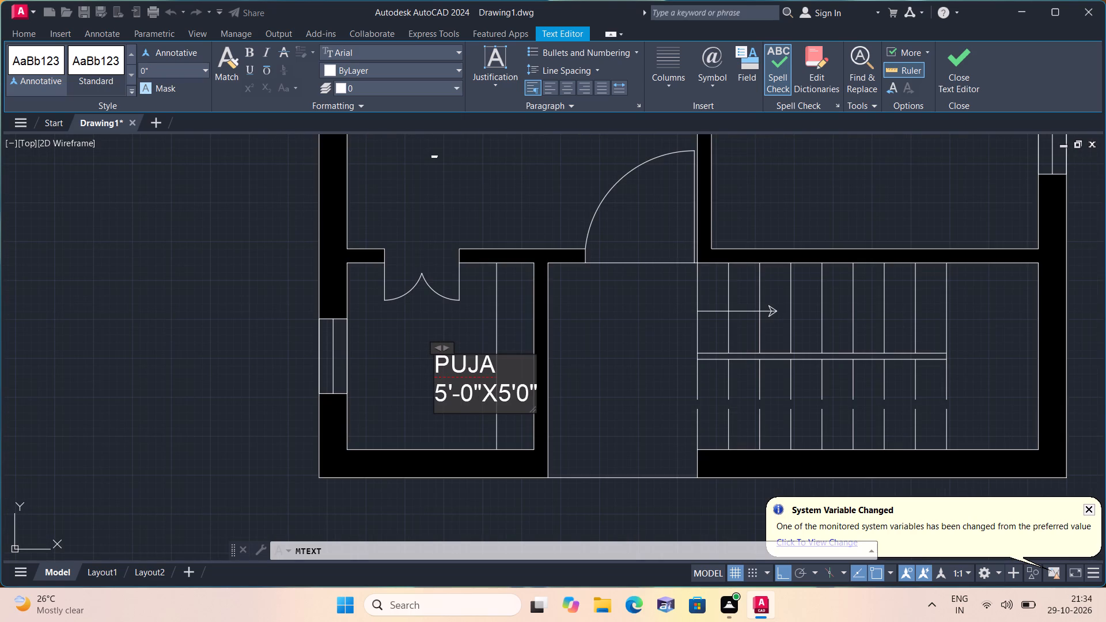
key(BackSpace)
click(608, 382)
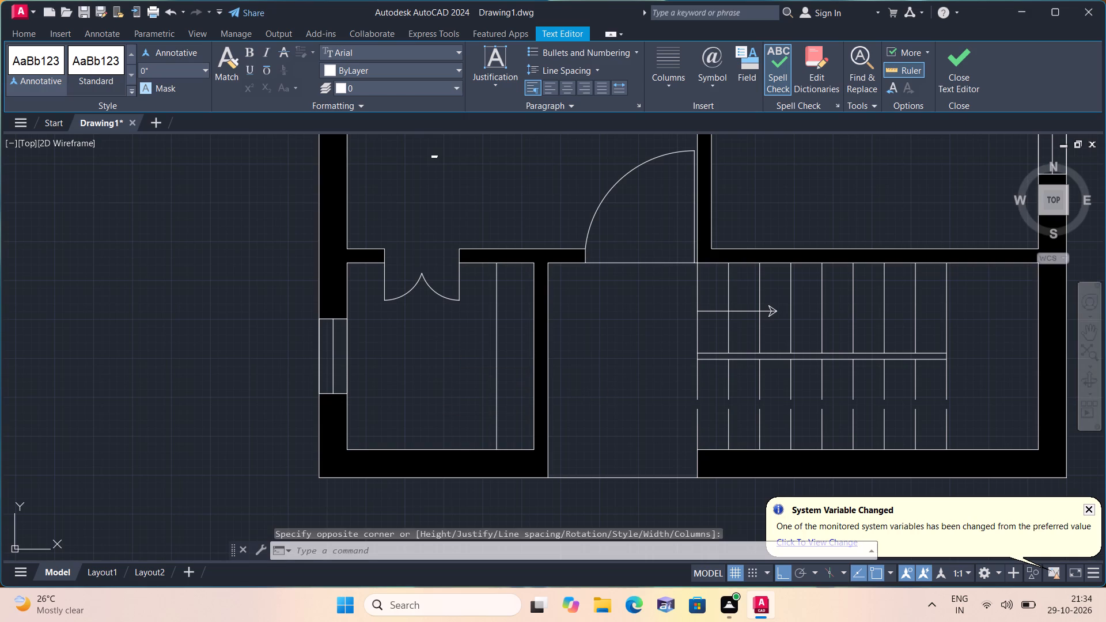
Label the entrance space between the puja room and staircase with multiline text reading VERANDAH and, below it, 4'0"X5'0".
key(space)
triple_click(608, 382)
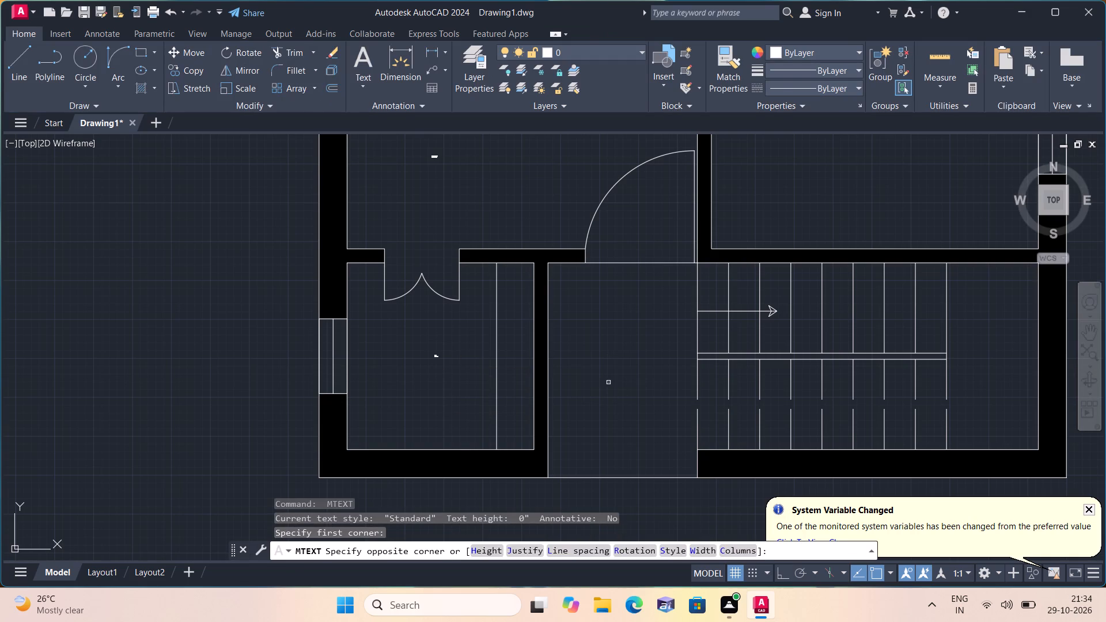
click(608, 382)
text(VERANDAH)
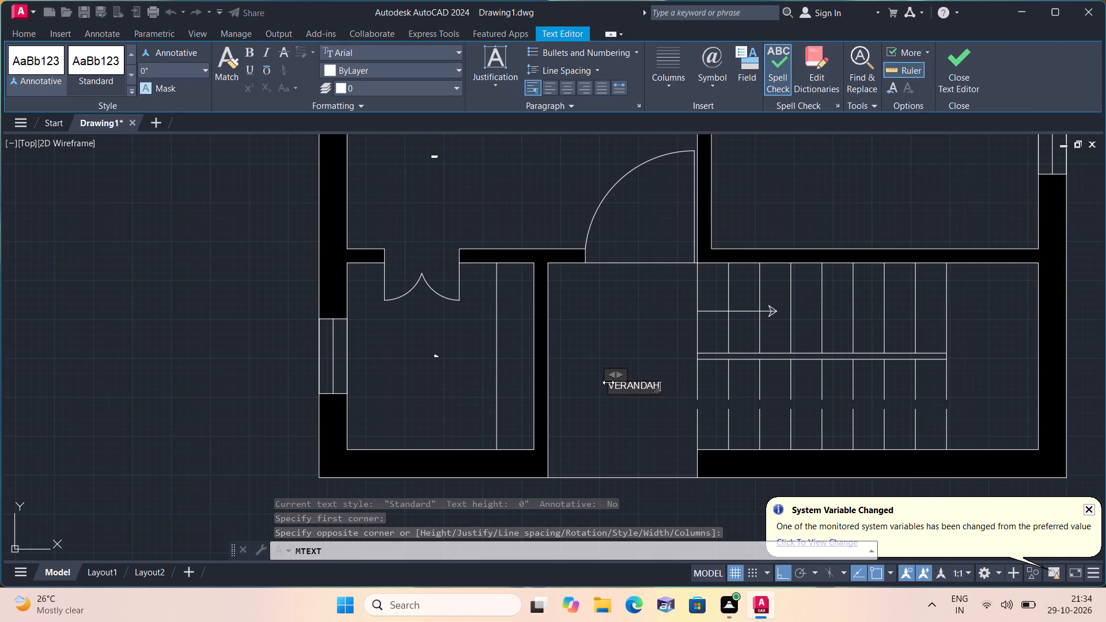
key(Return)
text(4'0"X5)
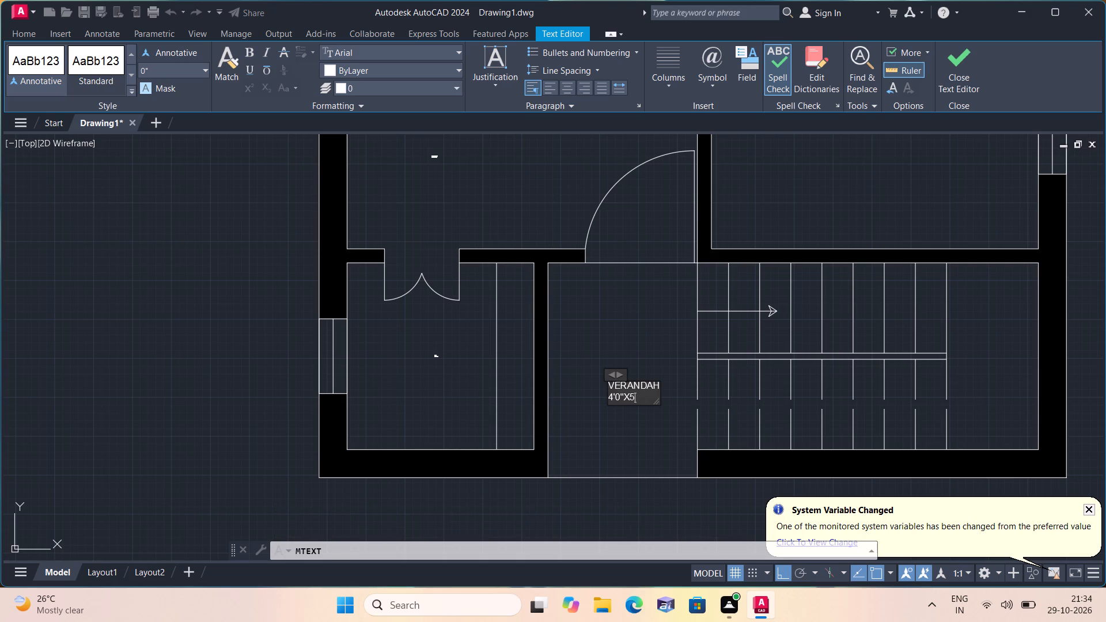
text('0")
click(647, 330)
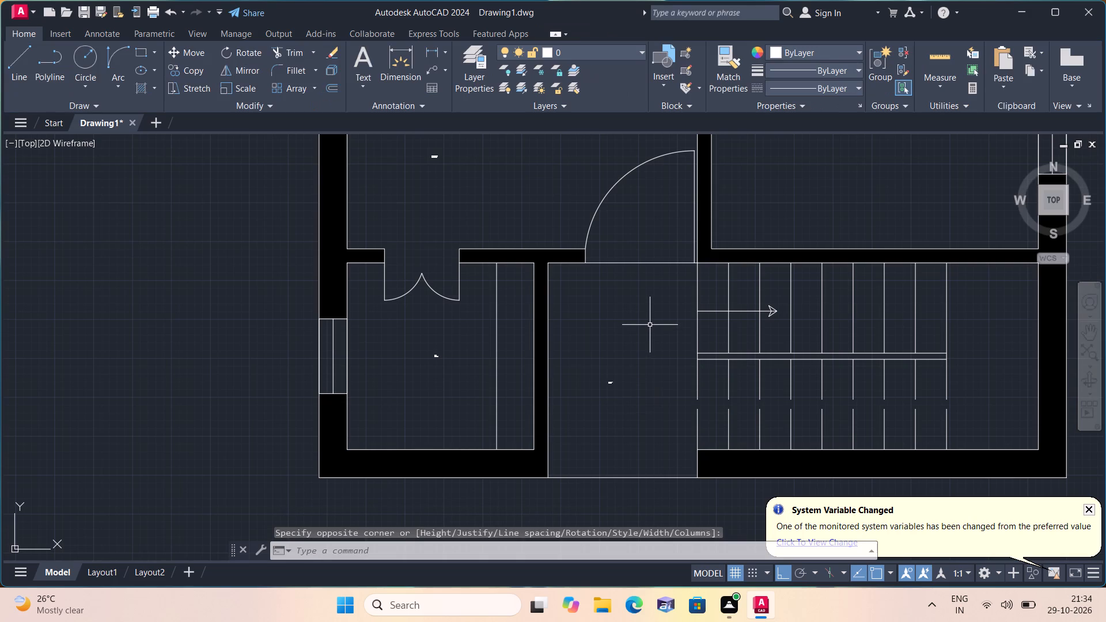
Add multiline text reading UP beside the start of the staircase direction arrow.
key(space)
triple_click(660, 317)
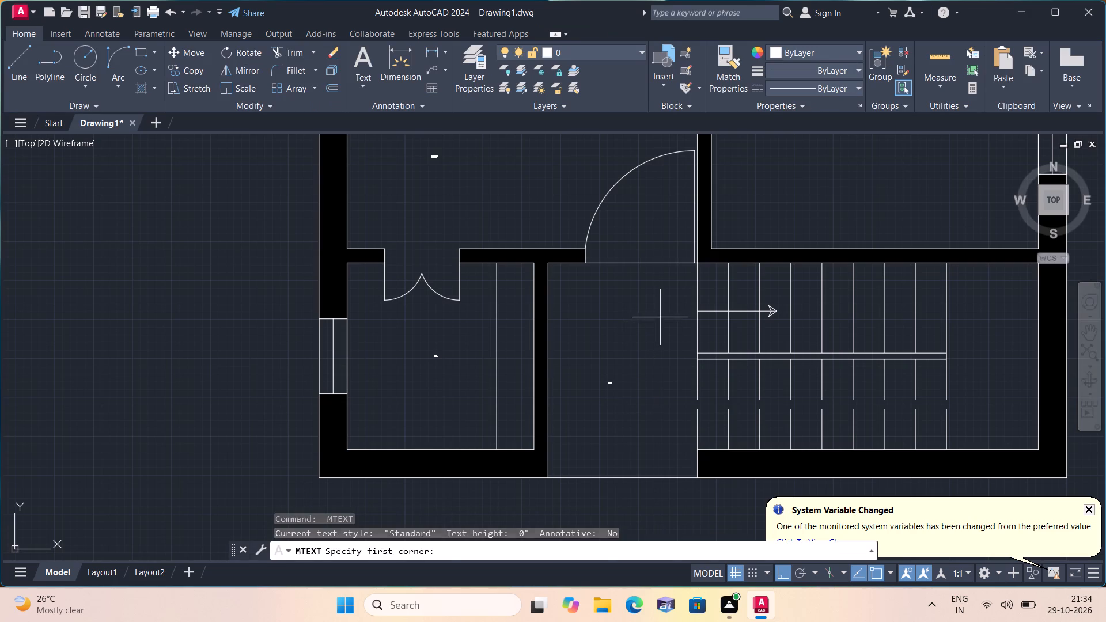
text(UP)
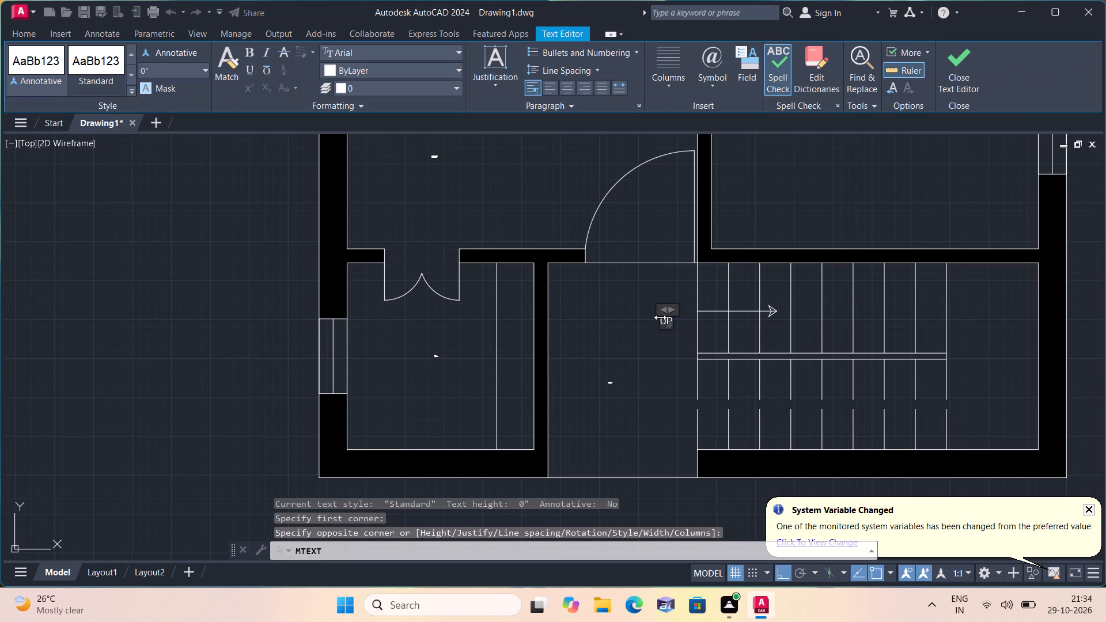
click(656, 352)
Add a horizontal linear dimension across the stair landing, from the last tread line to the inner face of the outer wall.
middle_drag(654, 365, 651, 360)
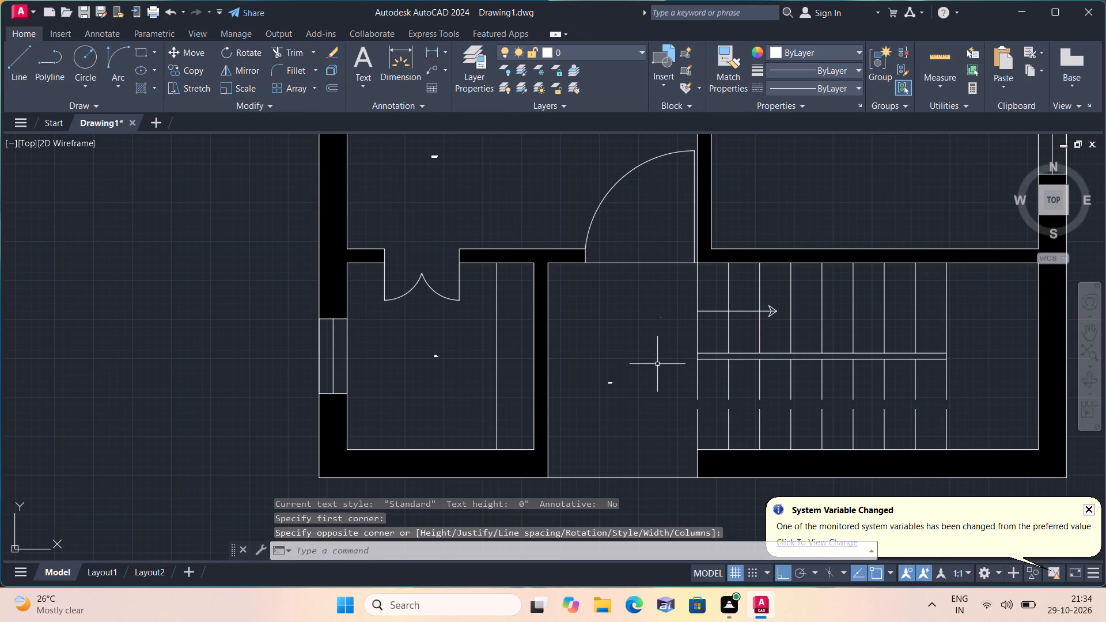
middle_drag(651, 360, 434, 342)
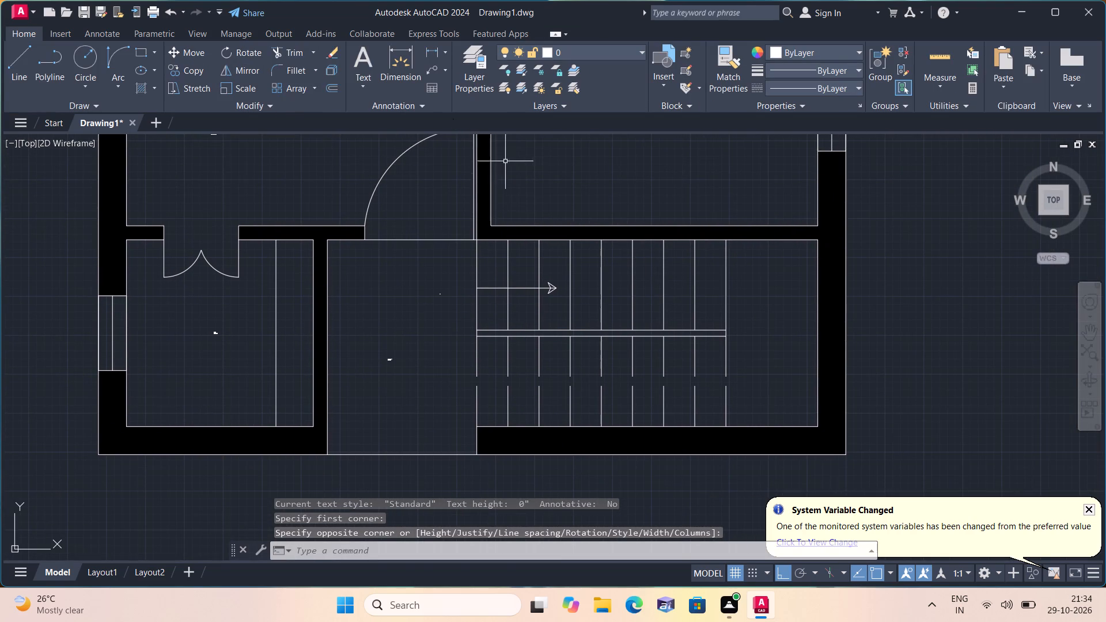
drag(429, 49, 433, 55)
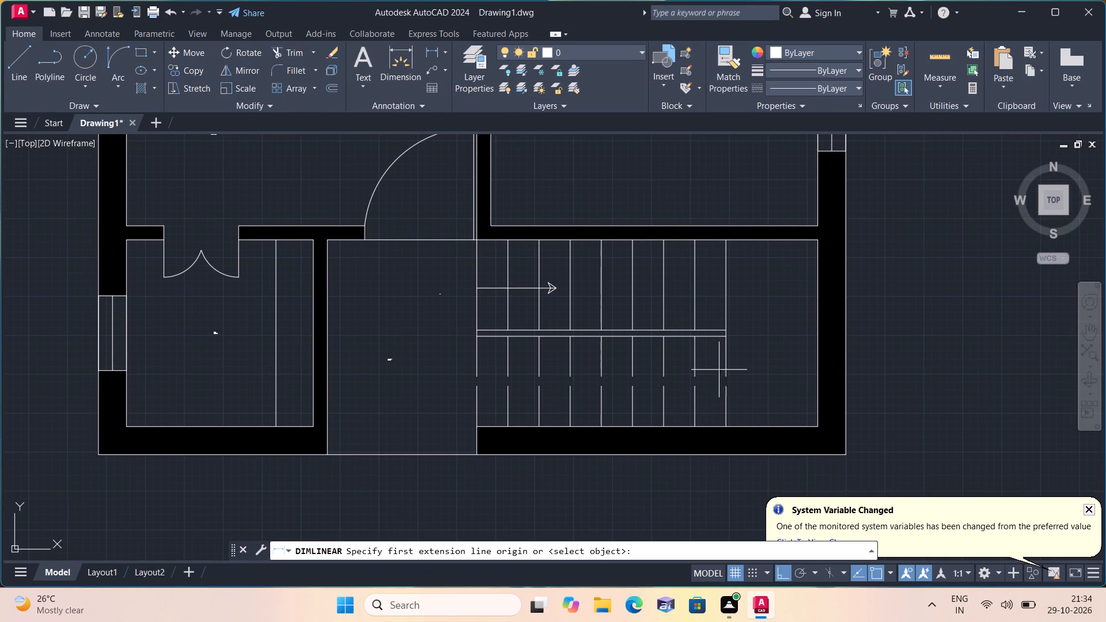
click(722, 372)
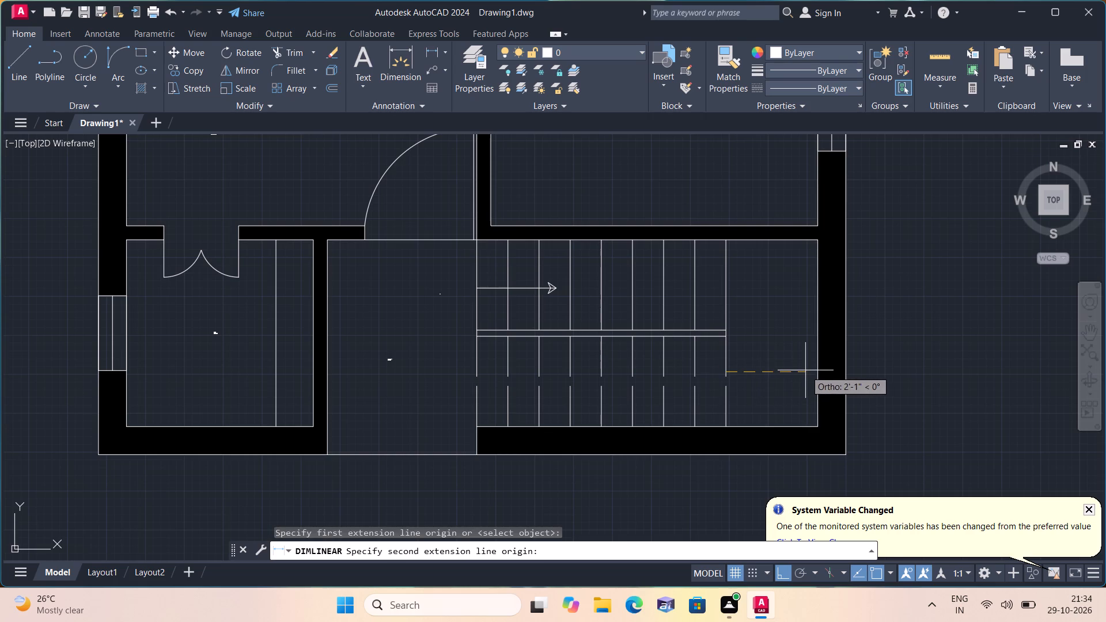
click(820, 369)
click(820, 369)
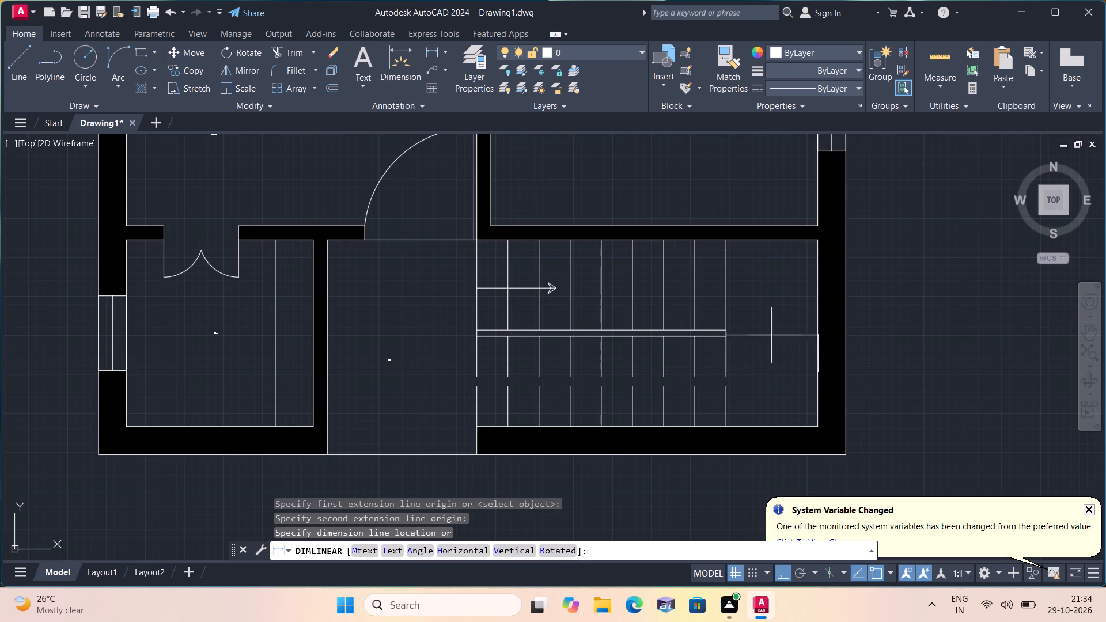
click(790, 368)
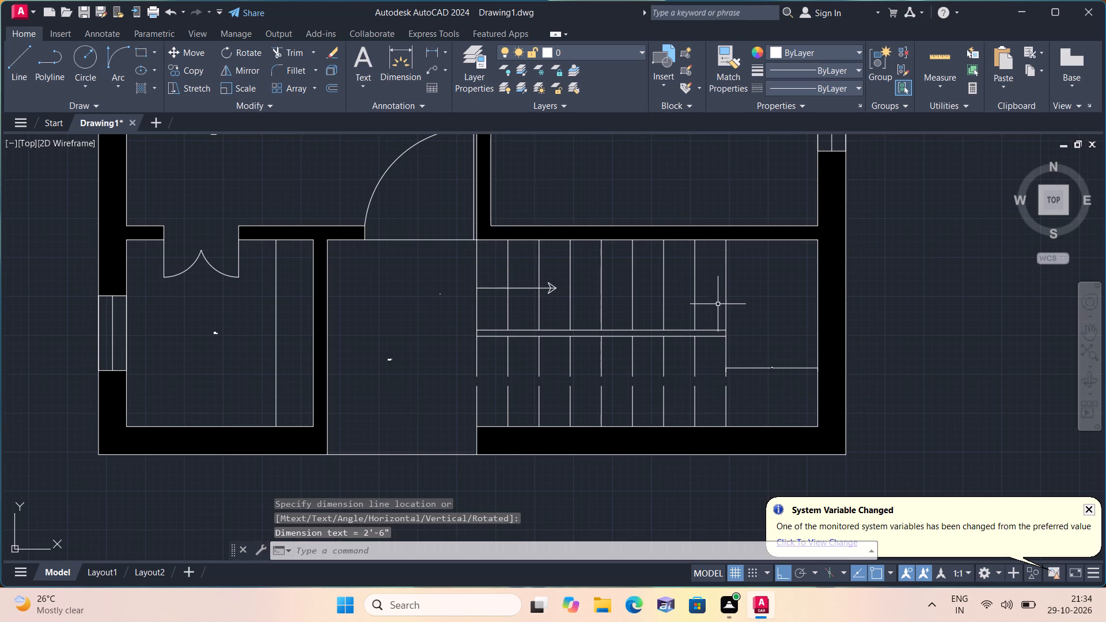
Add a vertical linear dimension for the plan's full outer length, between the two left outer wall corners, placed outside the wall.
click(437, 47)
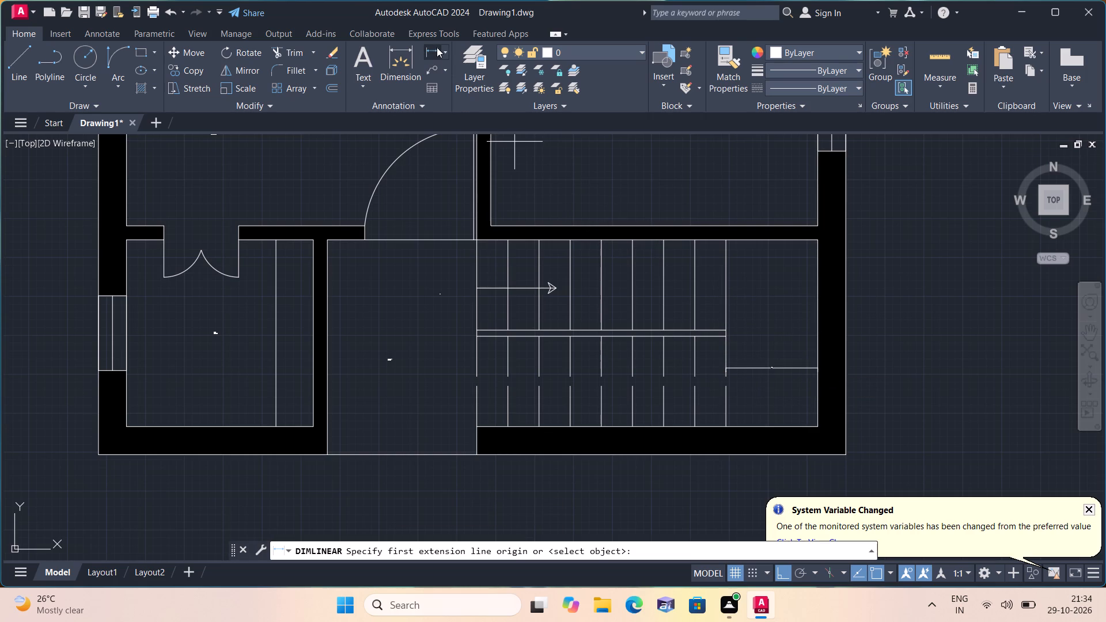
scroll(437, 48, down, 3)
click(101, 453)
scroll(126, 396, down, 1)
middle_drag(126, 392, 237, 580)
scroll(238, 581, down, 1)
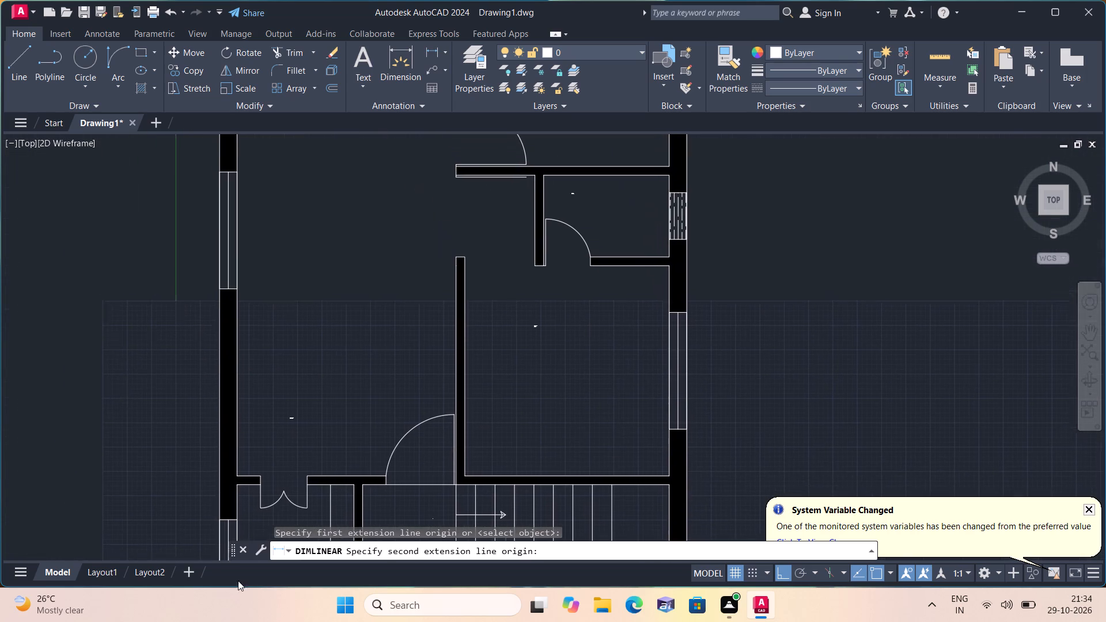
scroll(238, 581, down, 1)
middle_drag(216, 245, 303, 555)
scroll(216, 245, down, 1)
scroll(311, 423, up, 1)
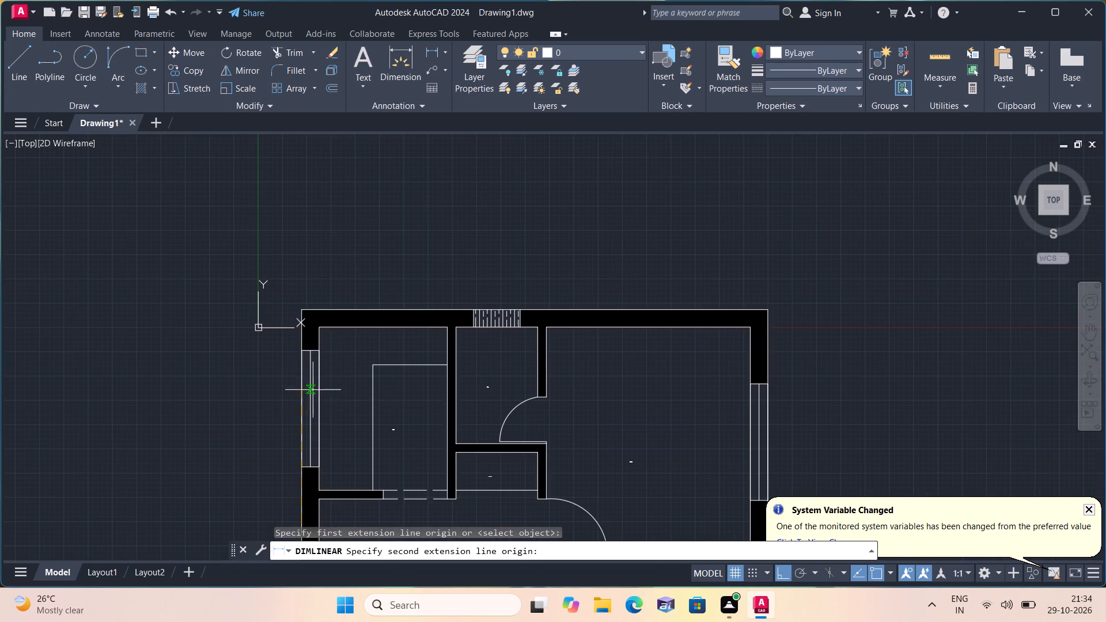
click(304, 309)
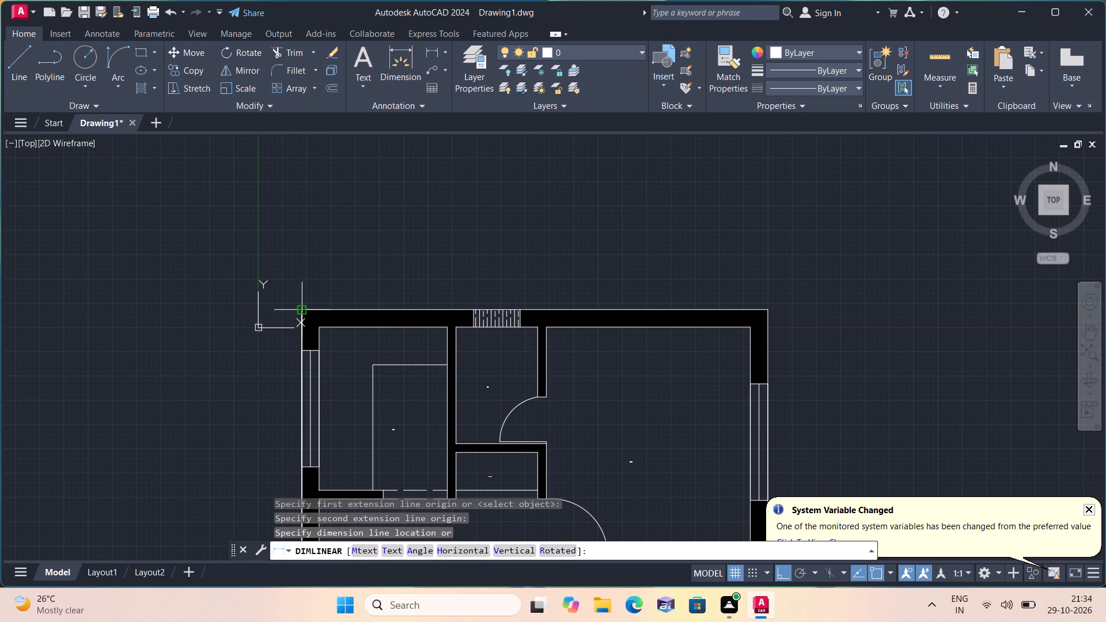
click(266, 309)
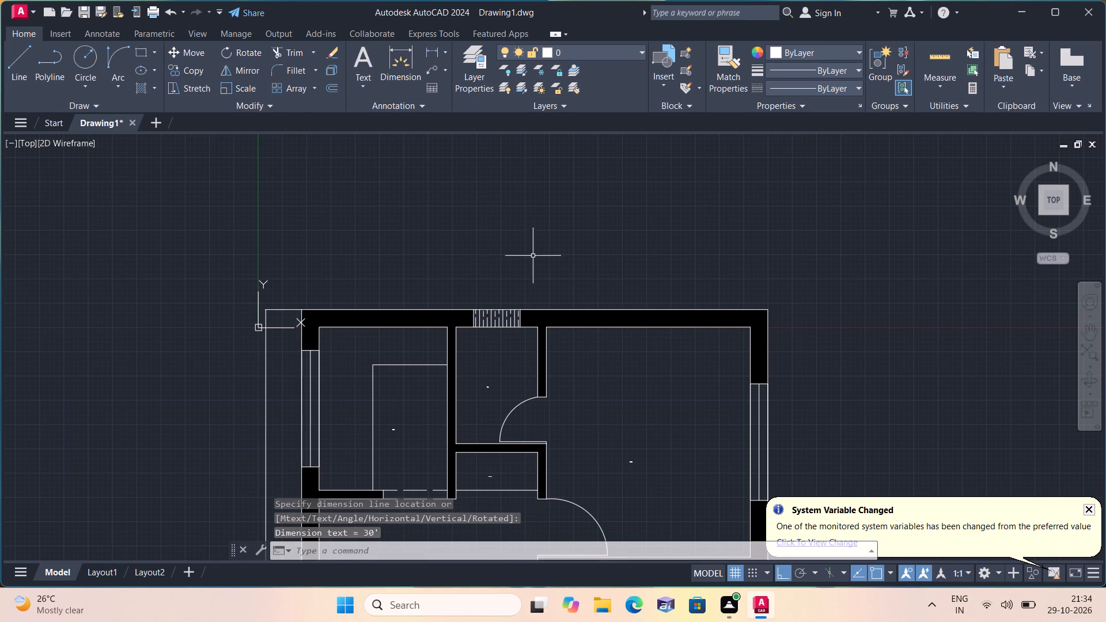
Add a horizontal linear dimension for the plan's full outer width, between the two upper outer corners, placed above the top wall.
click(430, 47)
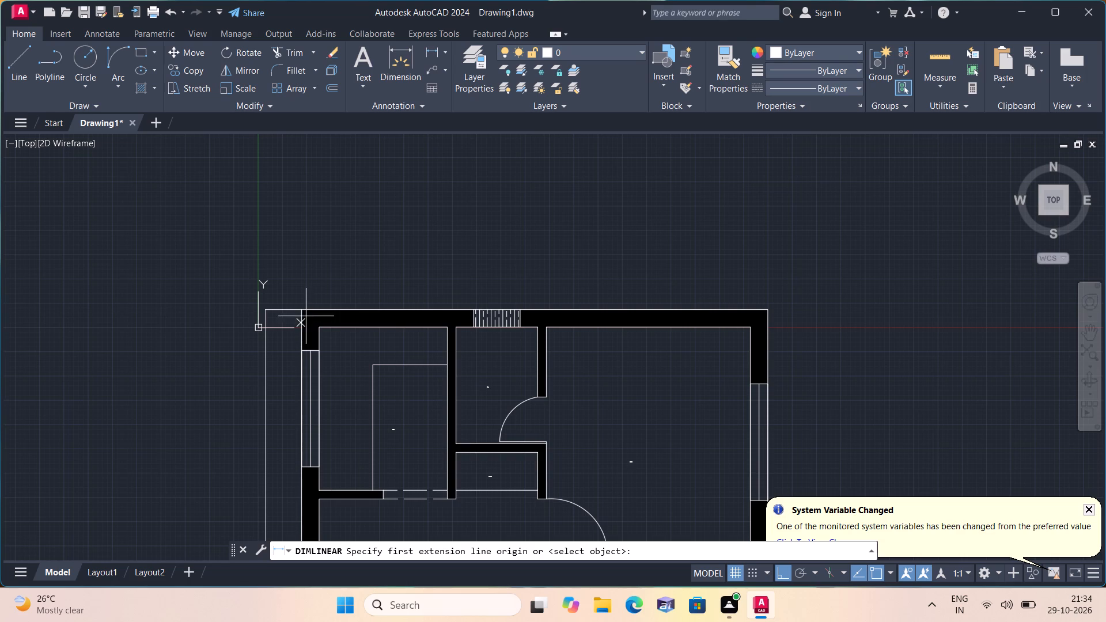
click(304, 309)
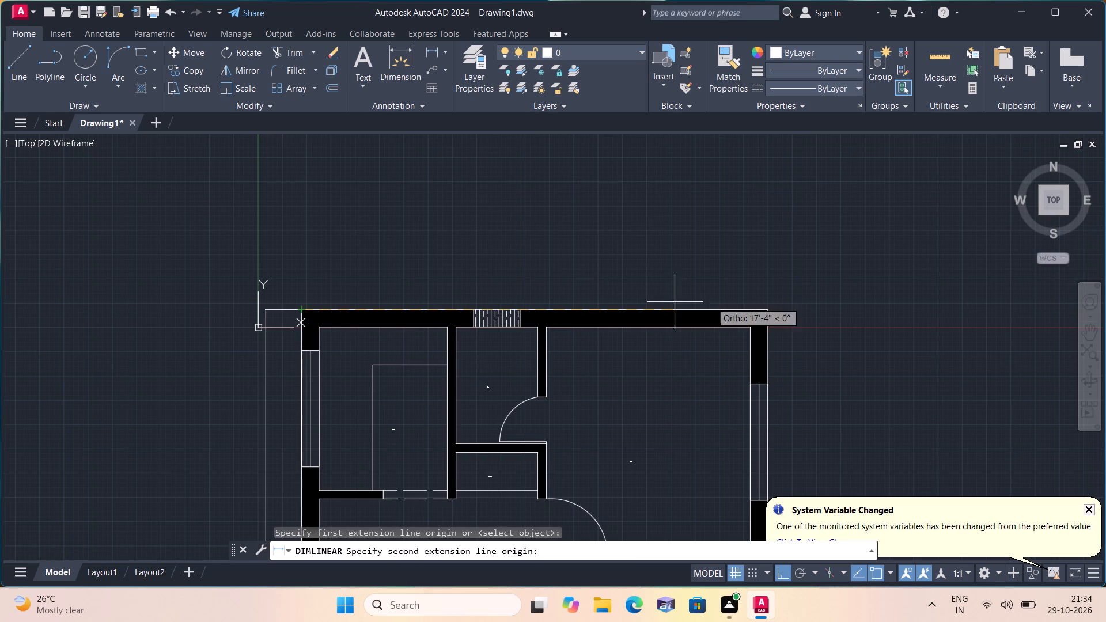
click(771, 312)
click(759, 267)
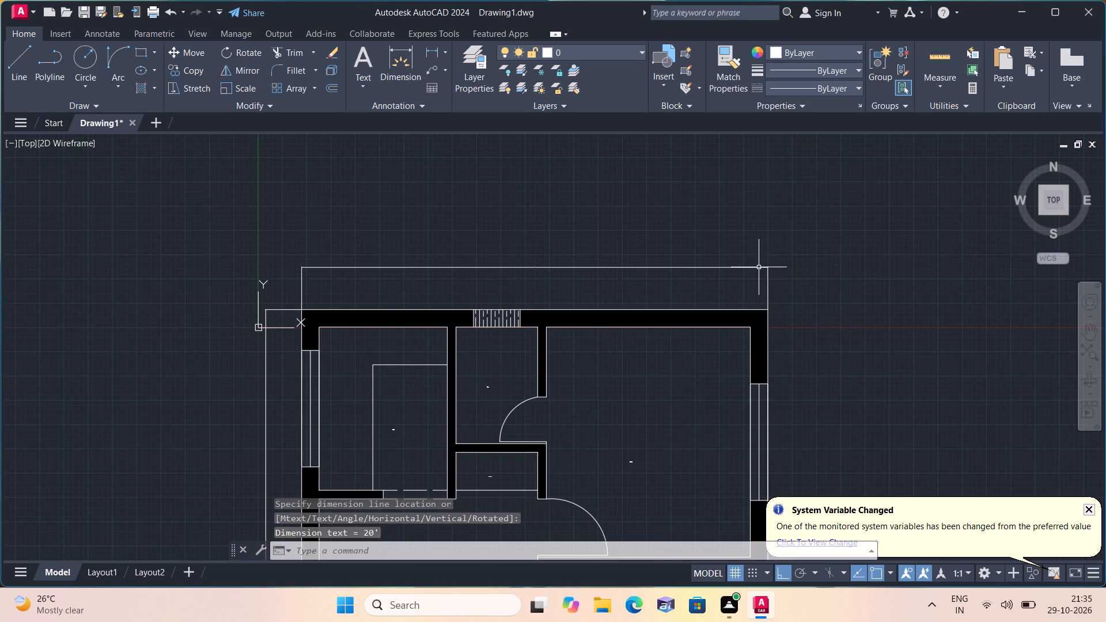
Select all linear dimensions in the drawing as similar objects and set their text height to 6".
drag(727, 274, 724, 268)
click(615, 207)
right_click(615, 207)
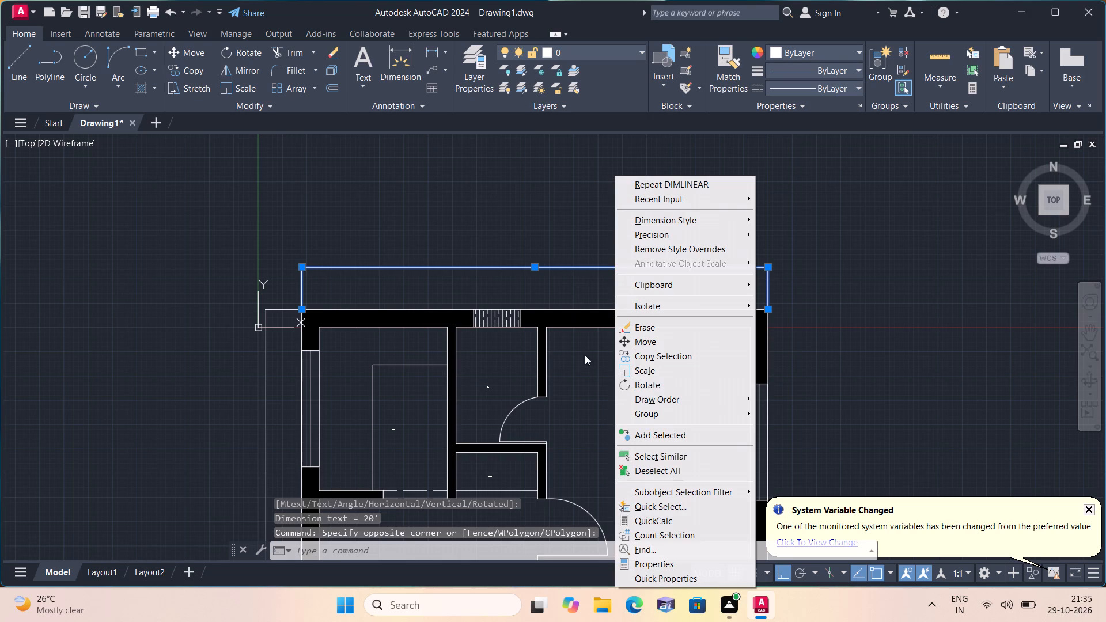
click(660, 455)
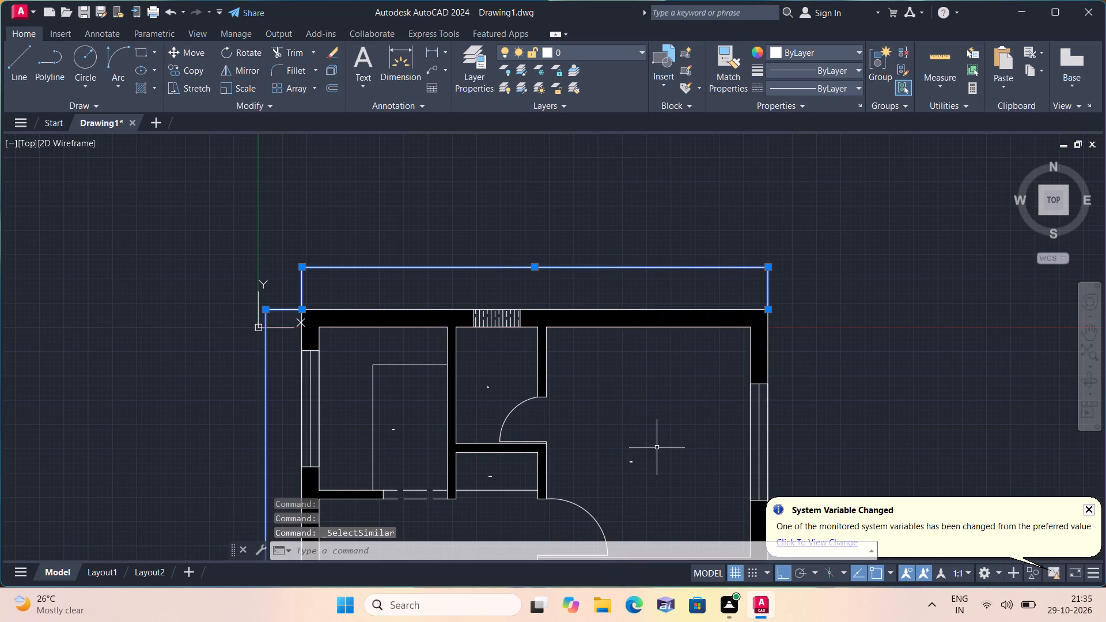
right_click(657, 447)
click(679, 428)
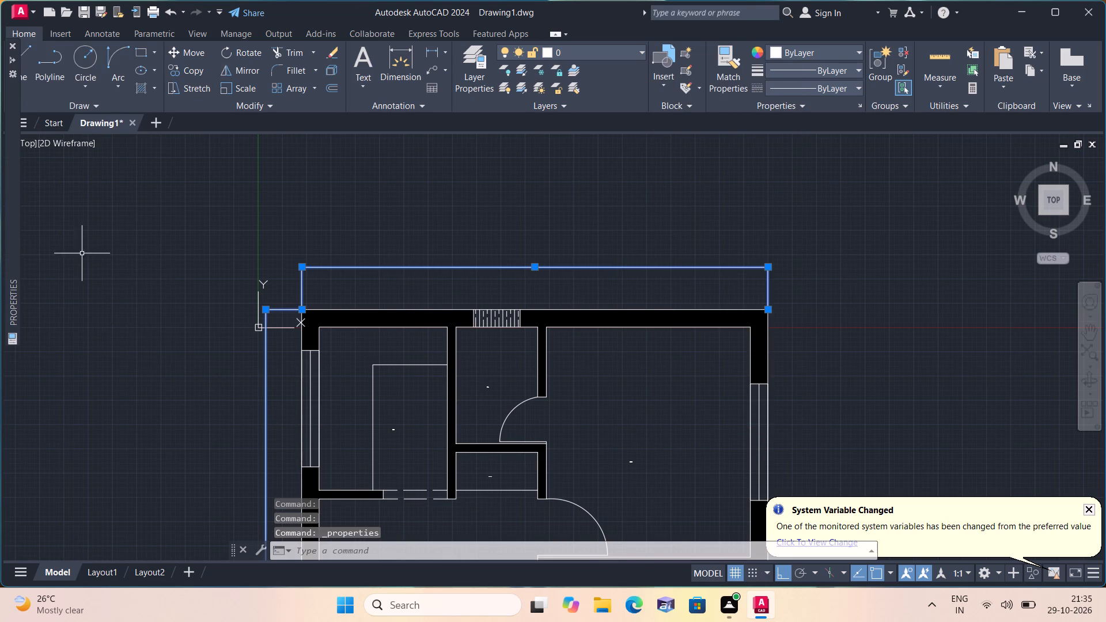
right_click(143, 243)
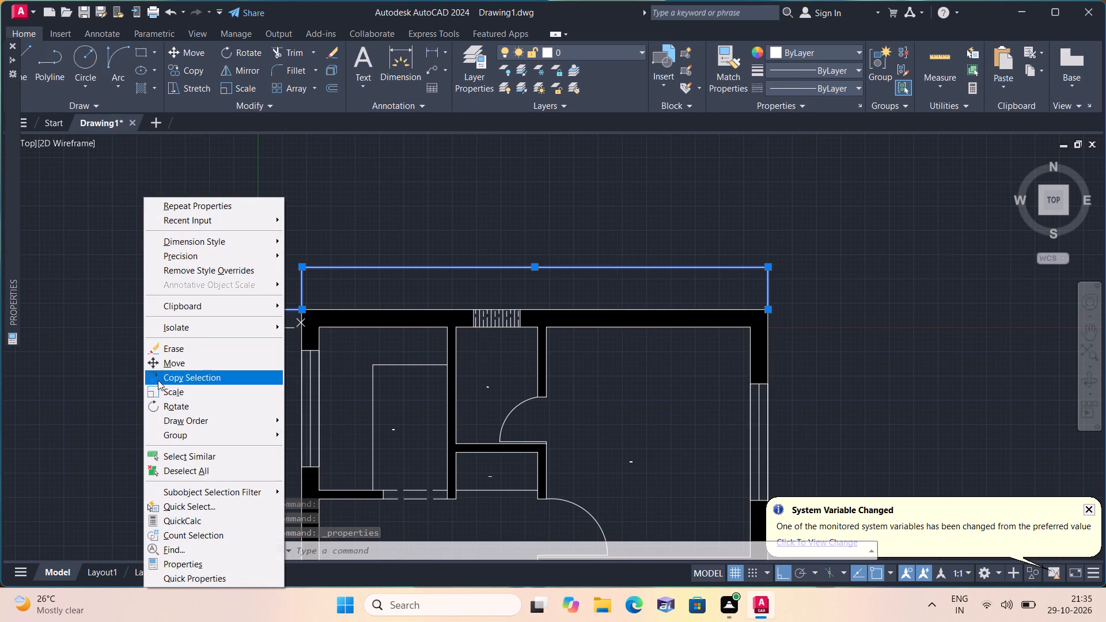
click(195, 564)
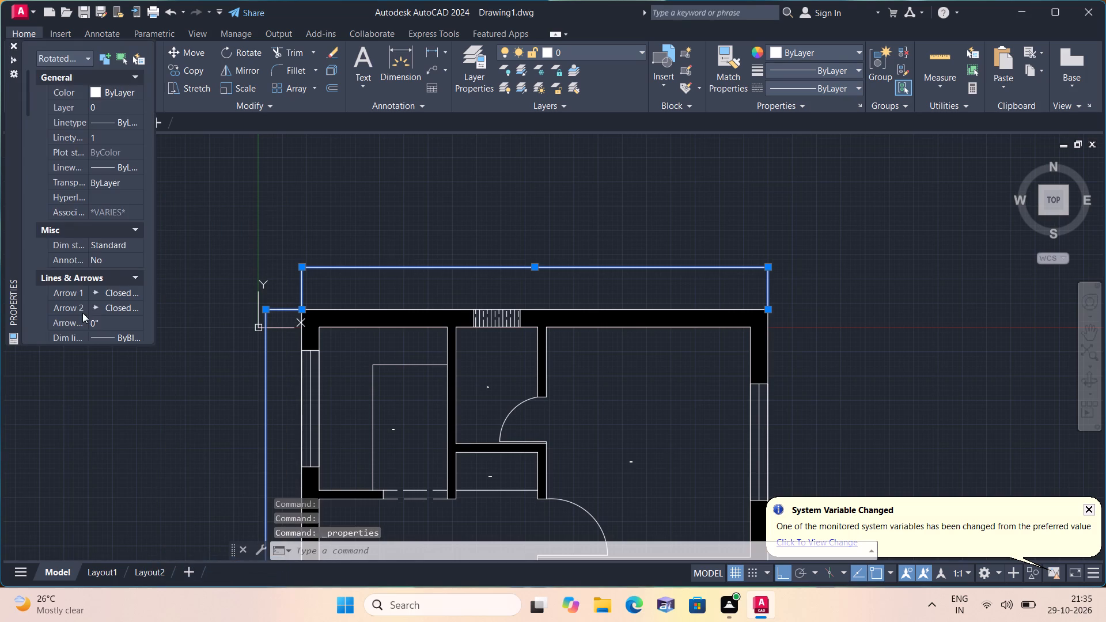
scroll(85, 295, down, 5)
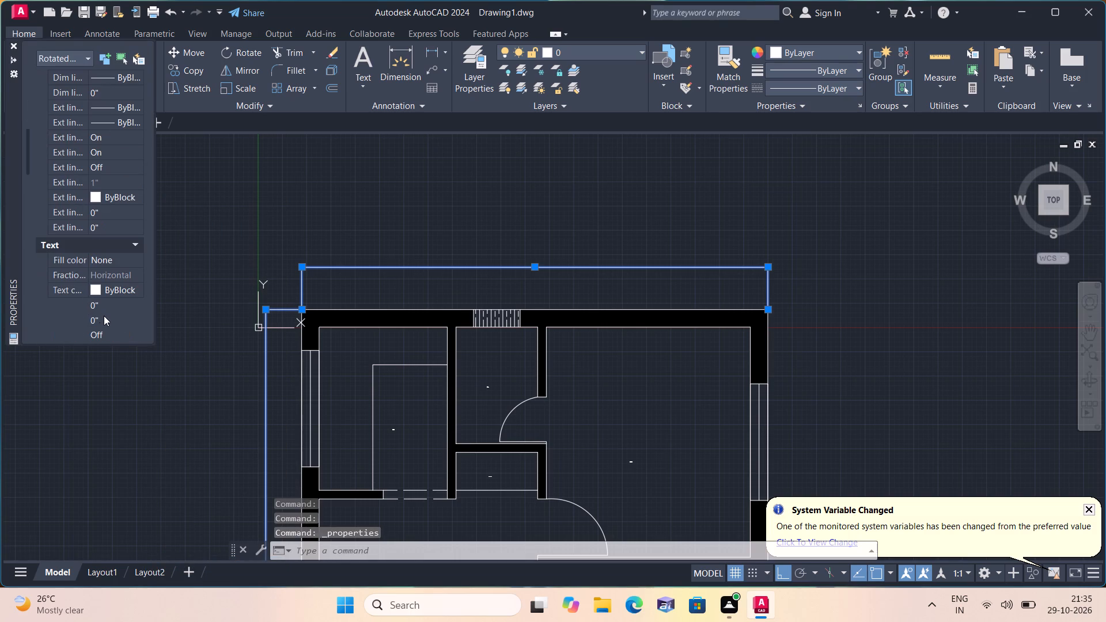
click(107, 305)
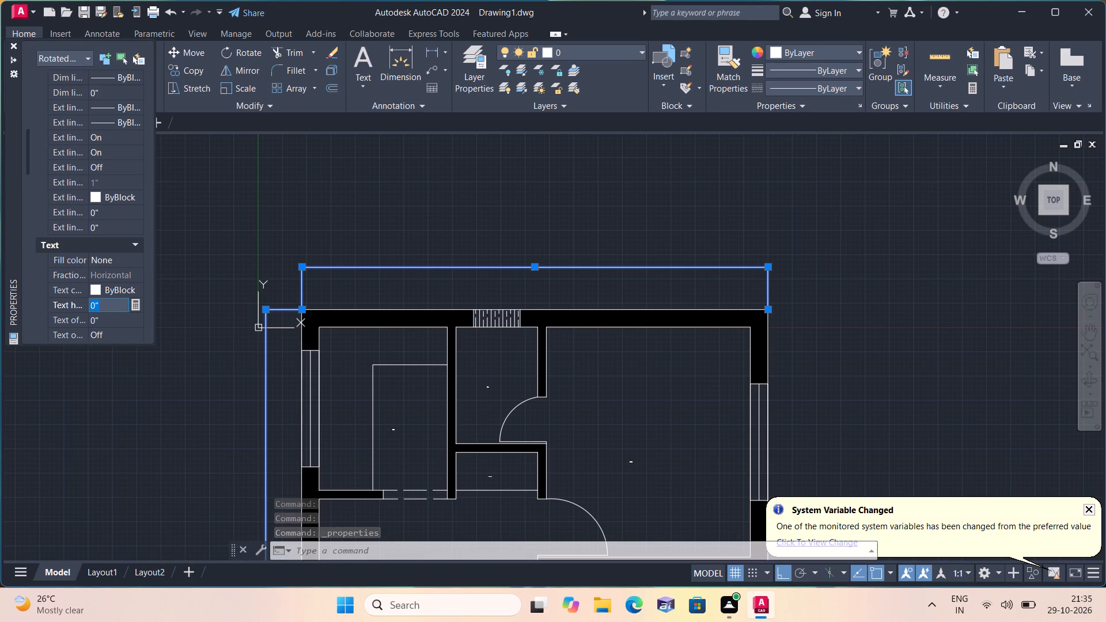
key(BackSpace)
text(6")
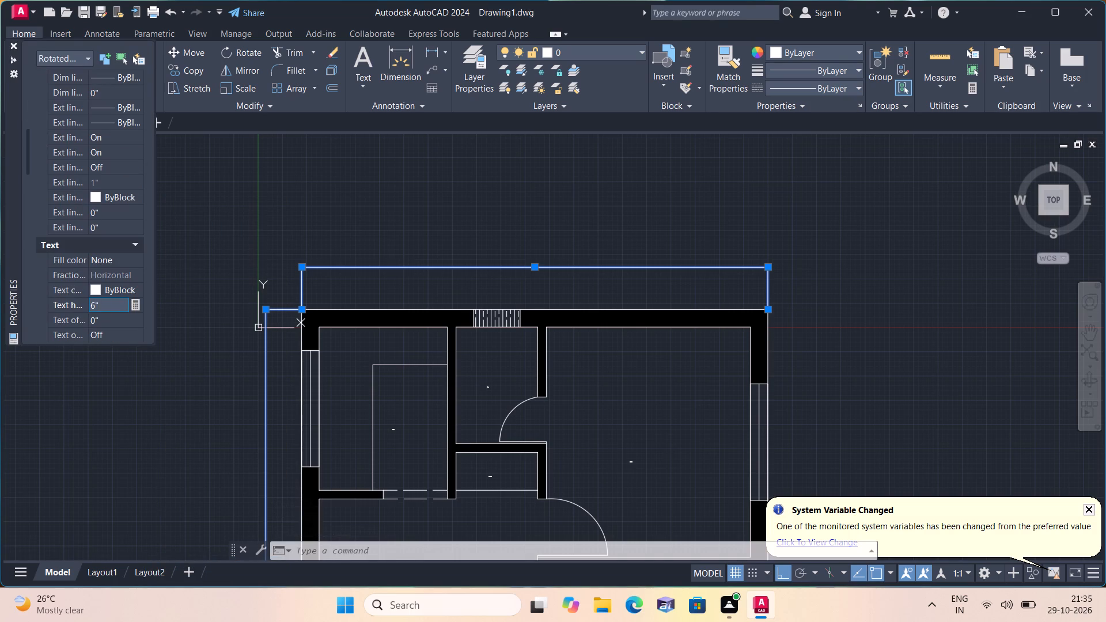
click(195, 298)
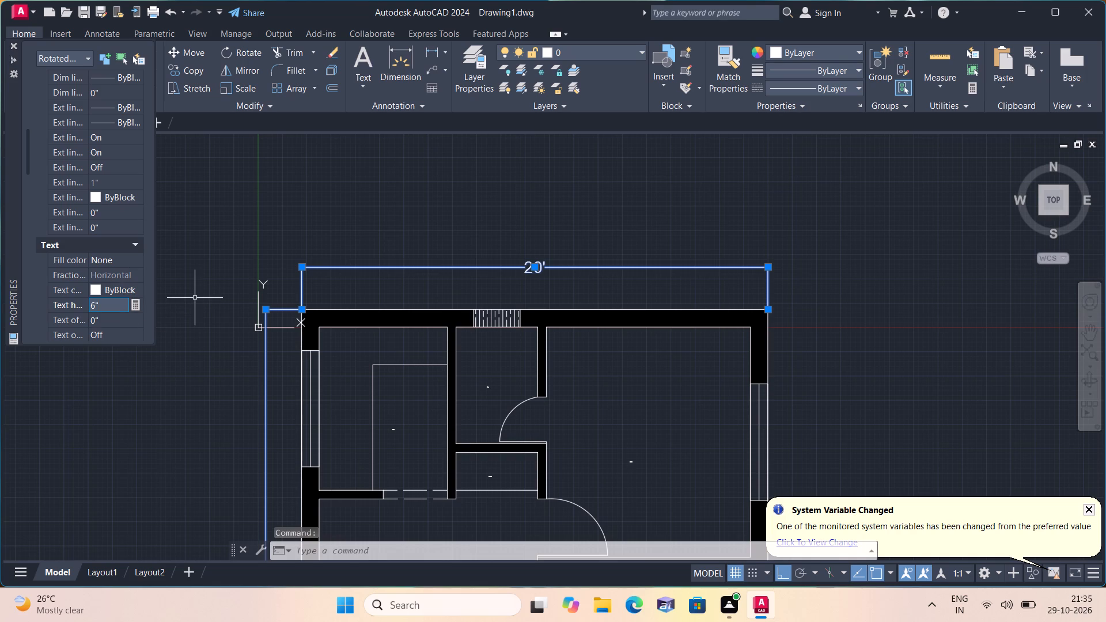
click(12, 45)
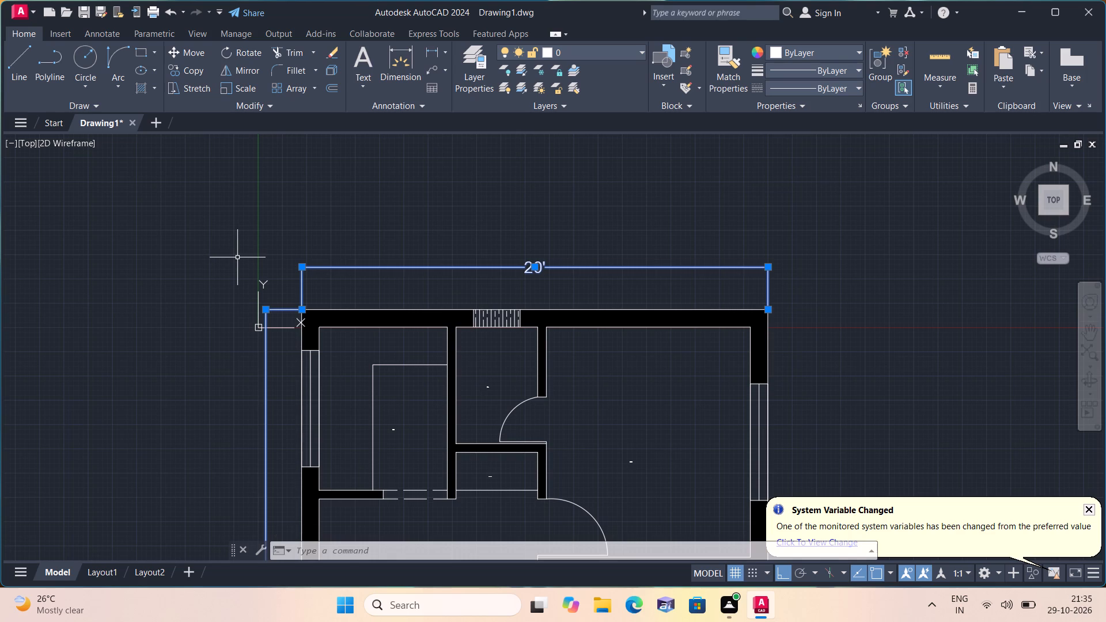
key(Escape)
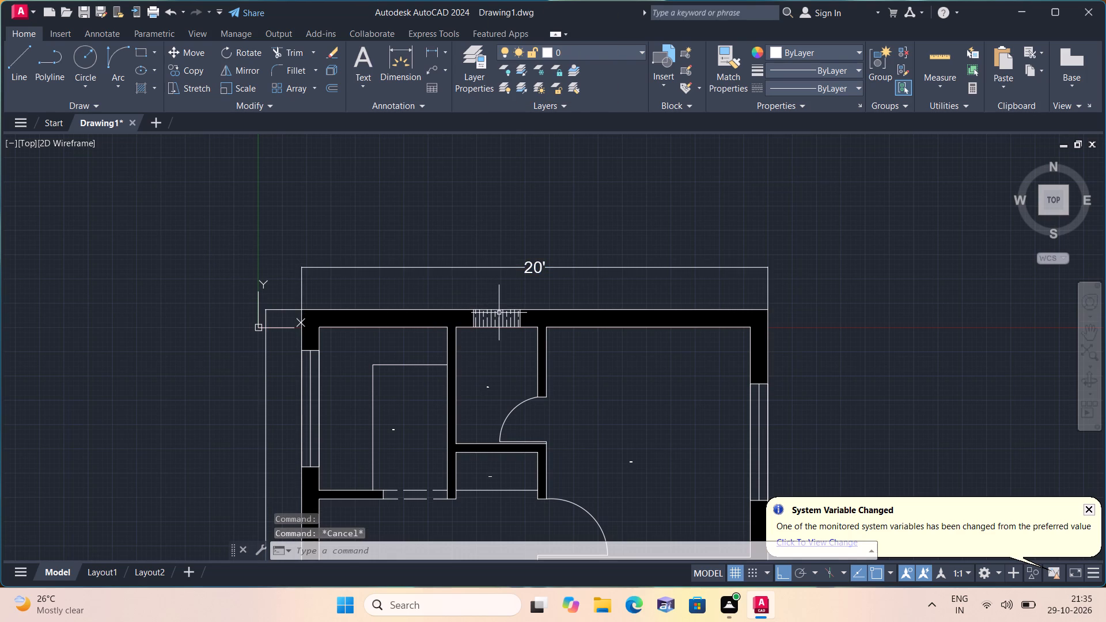
Select all multiline text labels in the plan, starting from the BEDROOM 2 label, and set their text height to 6".
middle_drag(499, 313, 476, 177)
scroll(478, 180, down, 1)
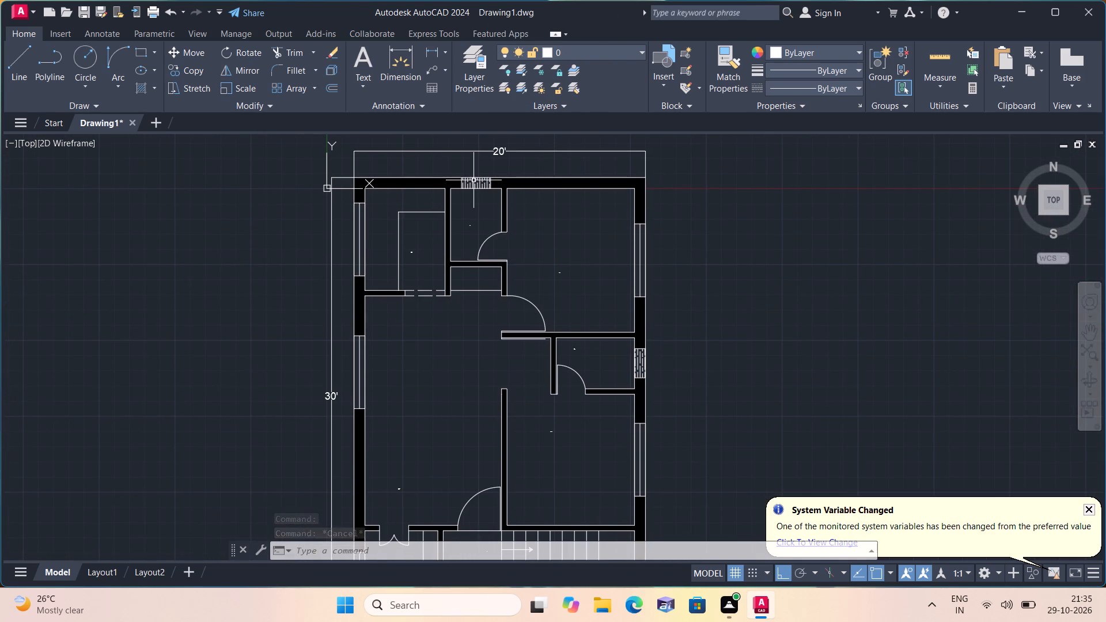
middle_drag(474, 180, 488, 346)
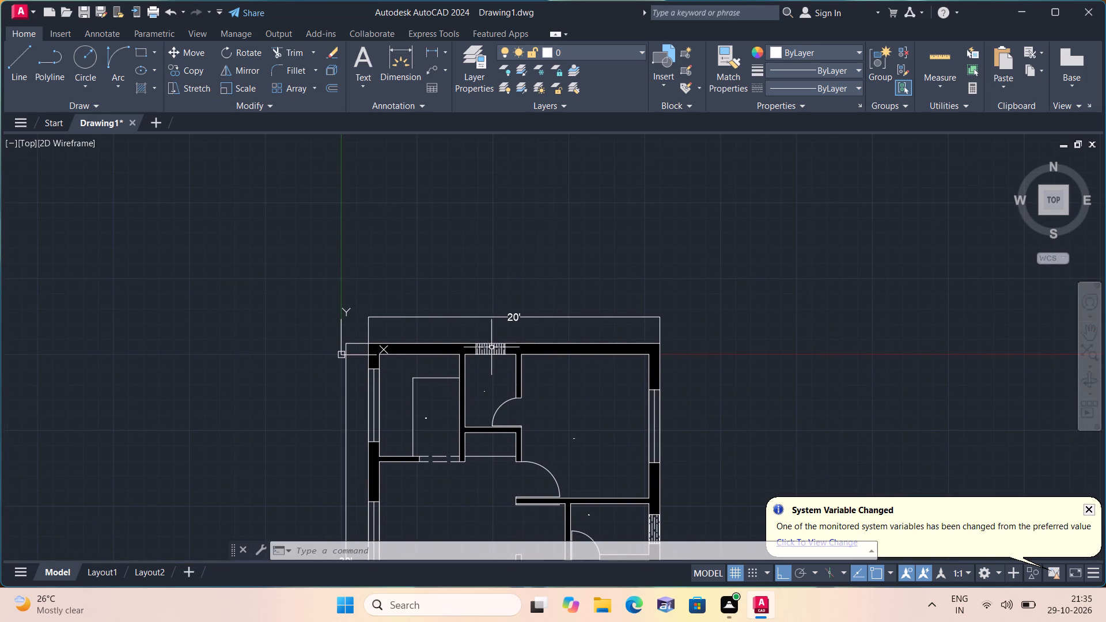
scroll(454, 361, up, 2)
middle_drag(447, 358, 419, 184)
scroll(411, 342, up, 1)
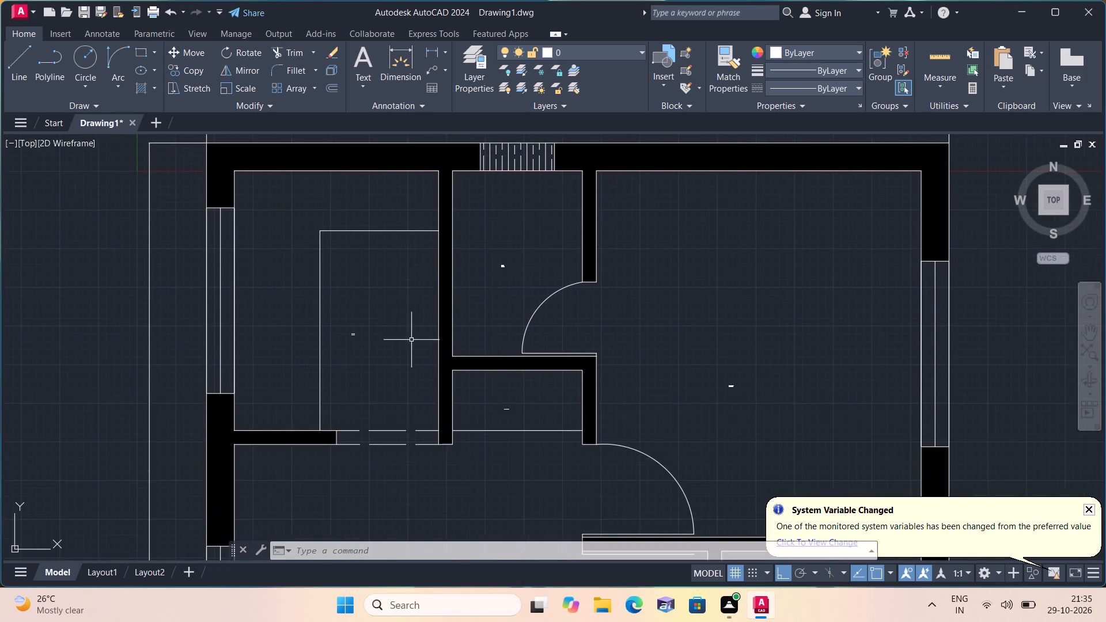
click(380, 357)
middle_drag(358, 337, 322, 194)
scroll(322, 197, down, 1)
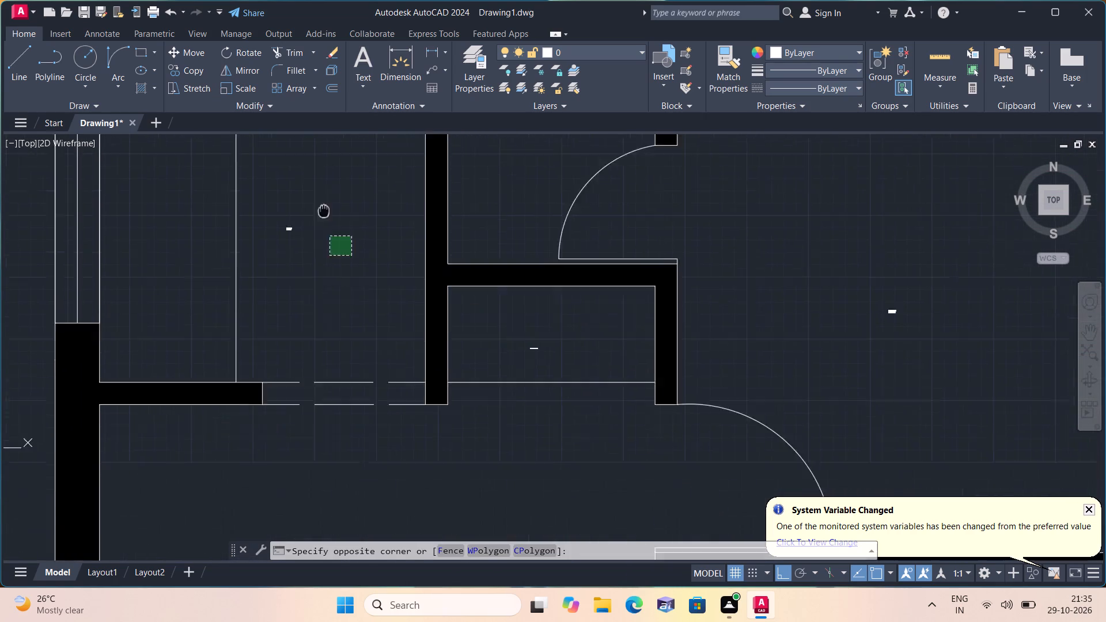
click(353, 257)
scroll(352, 246, down, 6)
scroll(411, 361, up, 2)
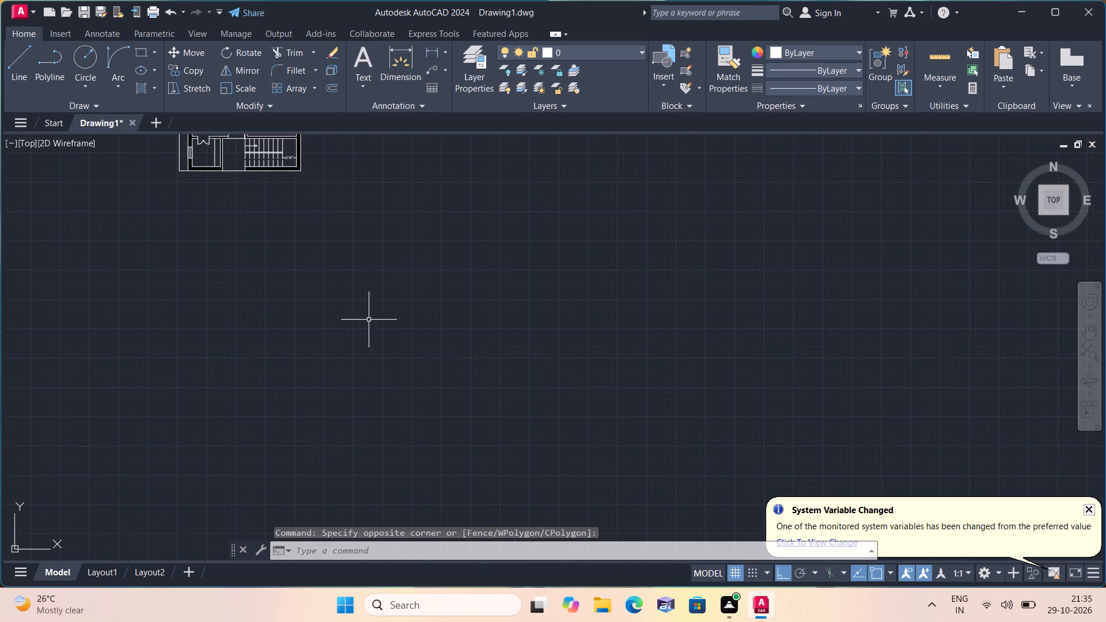
scroll(275, 216, up, 3)
middle_drag(276, 216, 388, 441)
scroll(278, 224, down, 1)
scroll(428, 282, up, 1)
middle_drag(406, 249, 538, 573)
drag(506, 450, 495, 425)
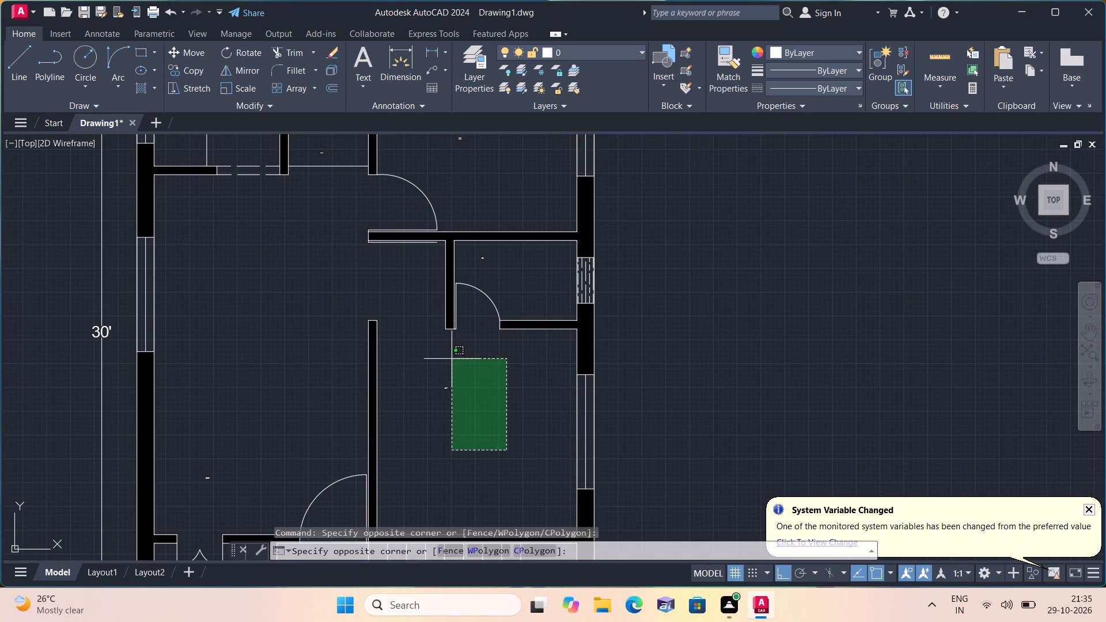
click(436, 356)
right_click(436, 356)
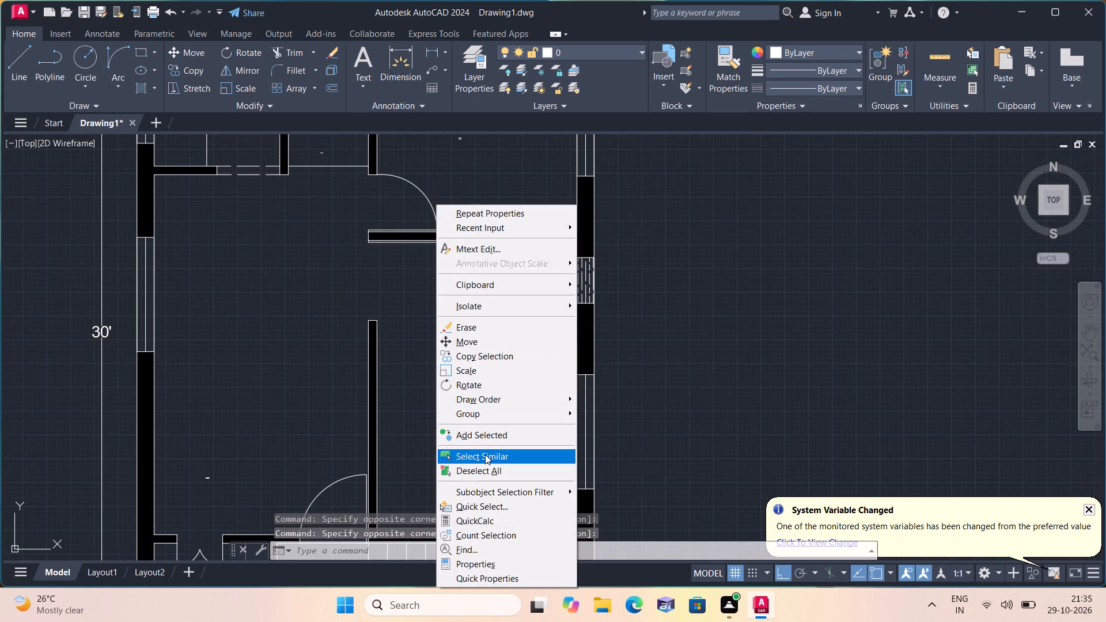
click(485, 455)
right_click(485, 455)
click(510, 428)
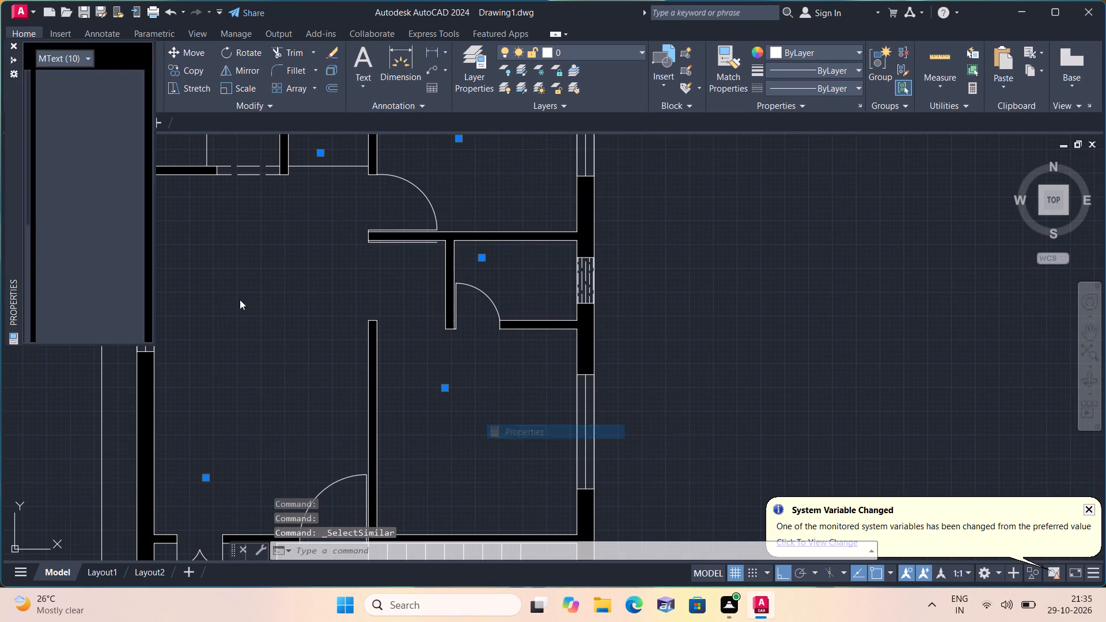
click(105, 333)
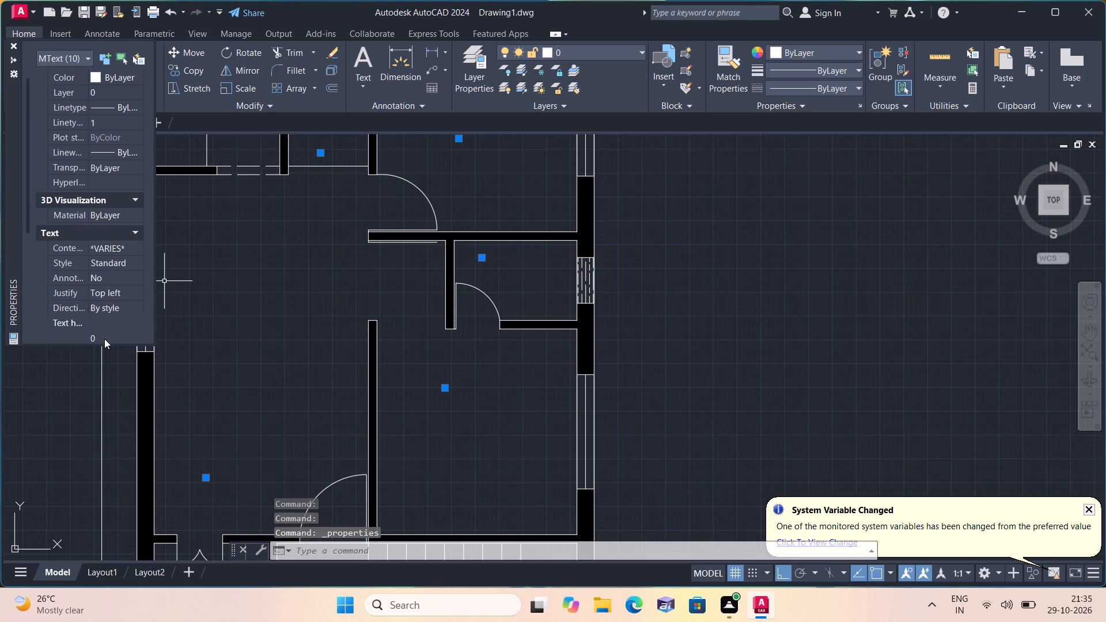
key(BackSpace)
text(6")
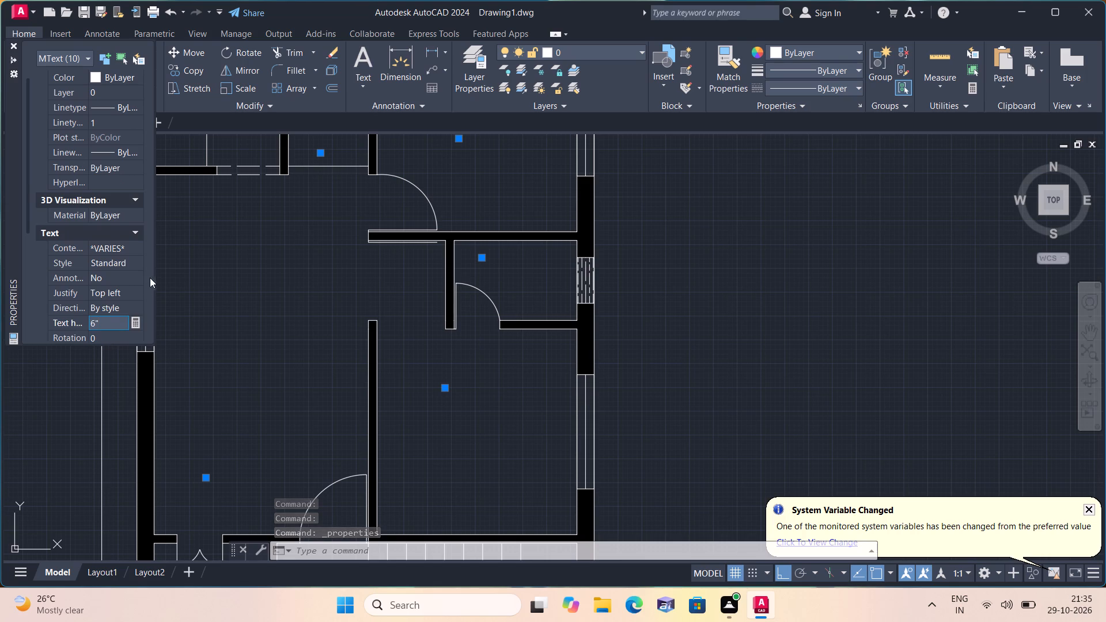
click(211, 271)
click(16, 46)
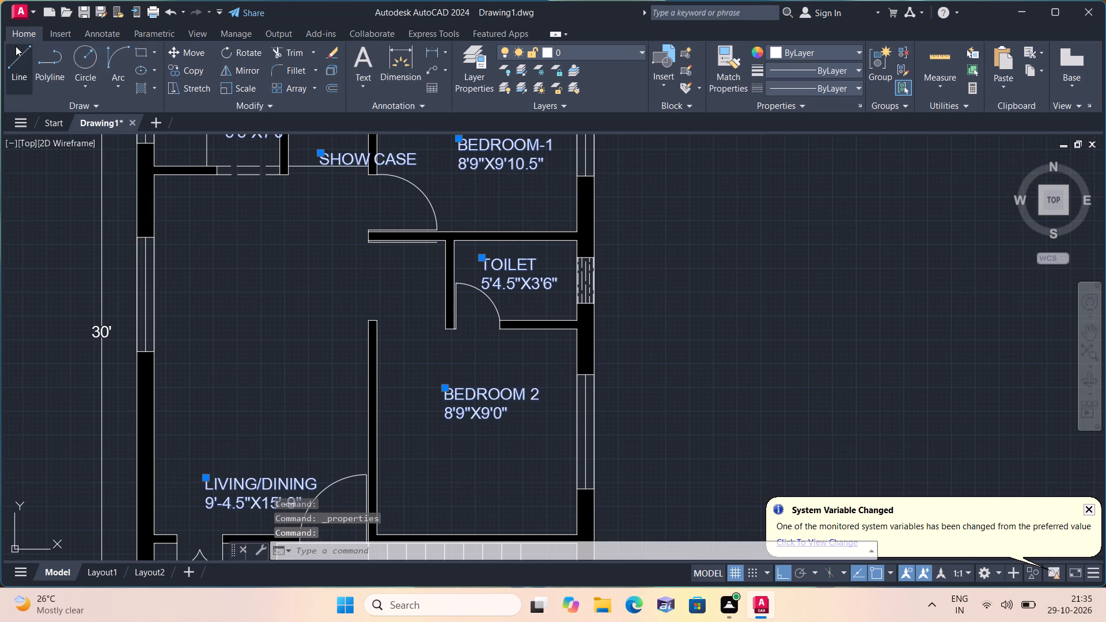
key(Escape)
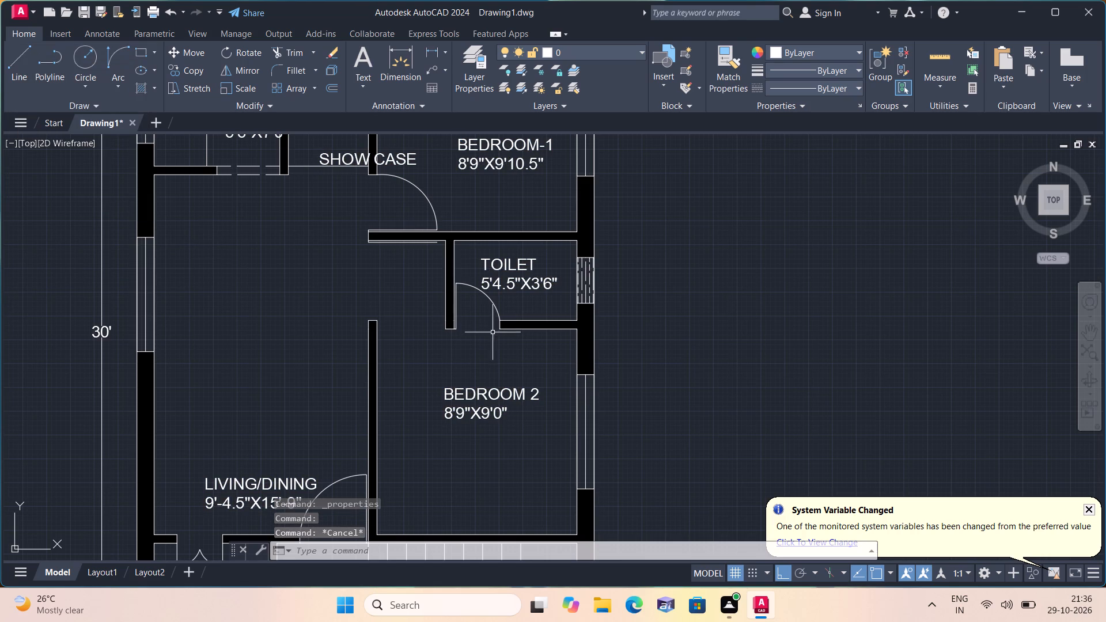
Turn Ortho mode off and move the KITCHEN label up and left, off the wall shared with the toilet.
click(779, 570)
scroll(122, 100, down, 2)
middle_drag(106, 92, 236, 309)
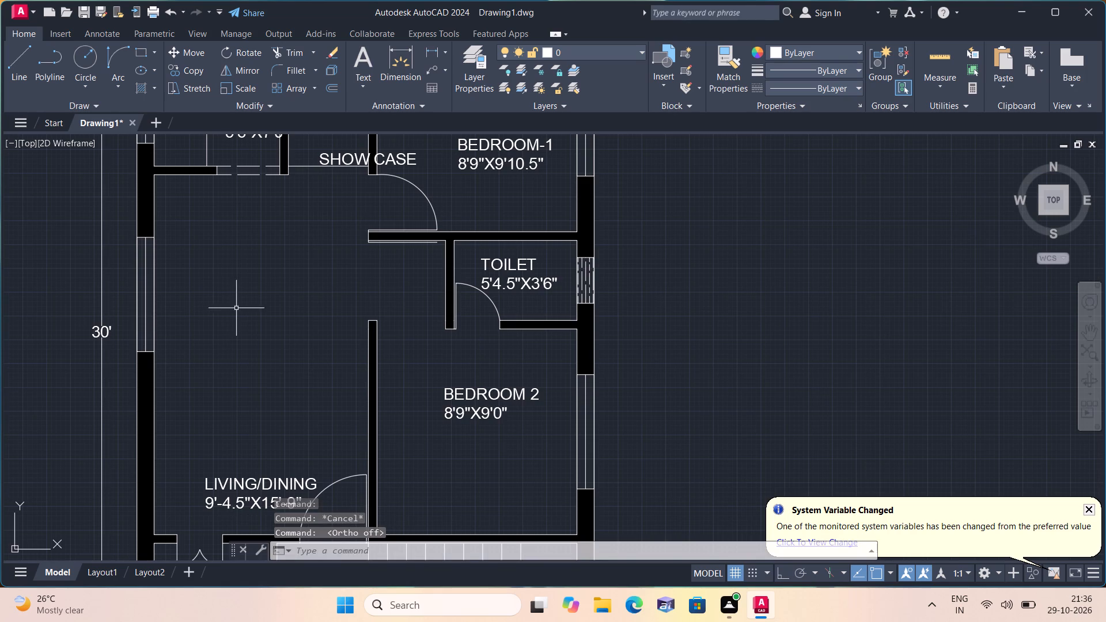
middle_drag(237, 209, 368, 390)
scroll(237, 209, down, 1)
scroll(383, 328, up, 2)
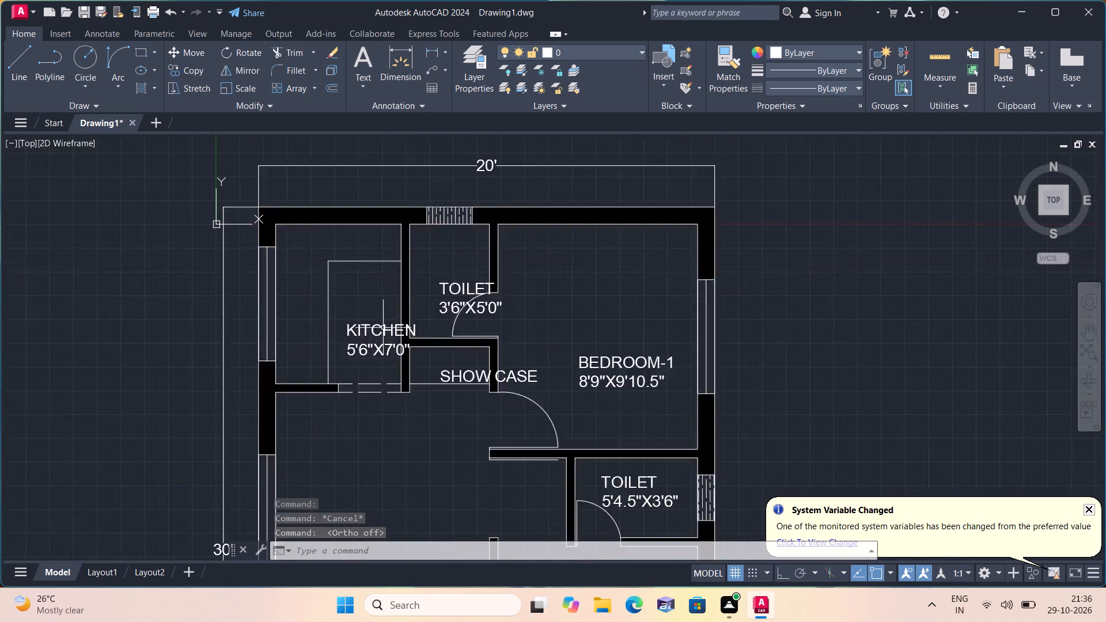
scroll(351, 343, up, 1)
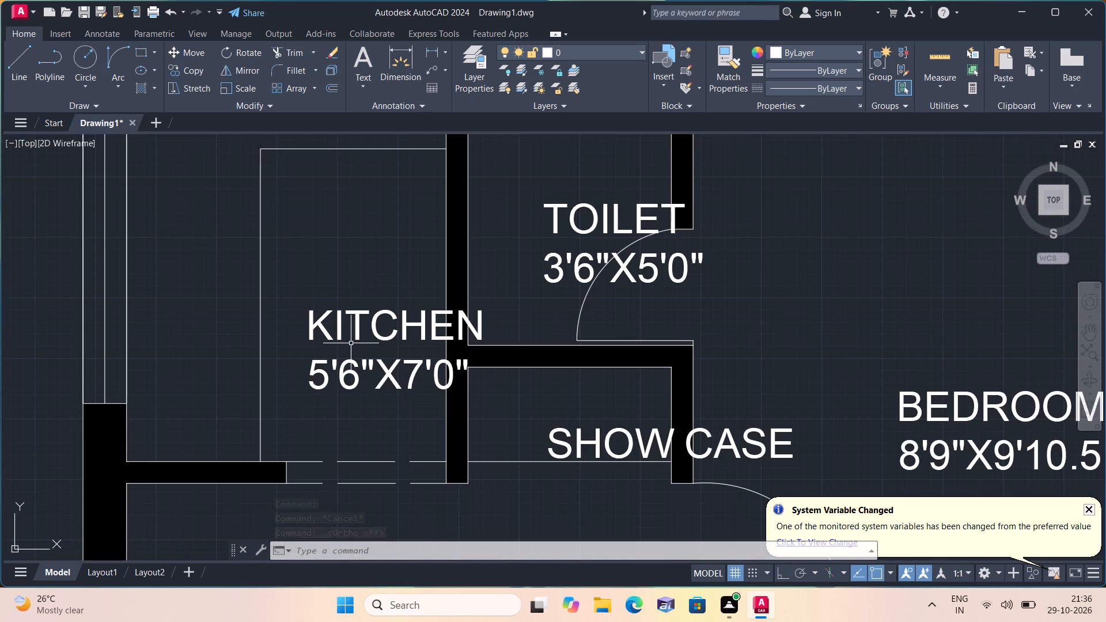
click(355, 306)
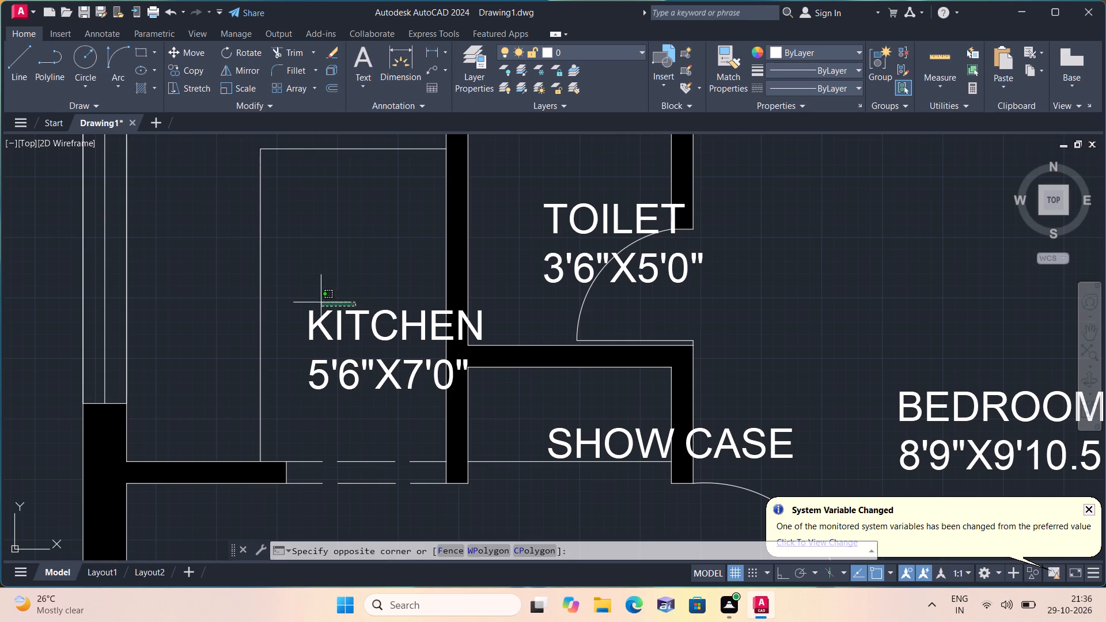
click(312, 312)
click(312, 313)
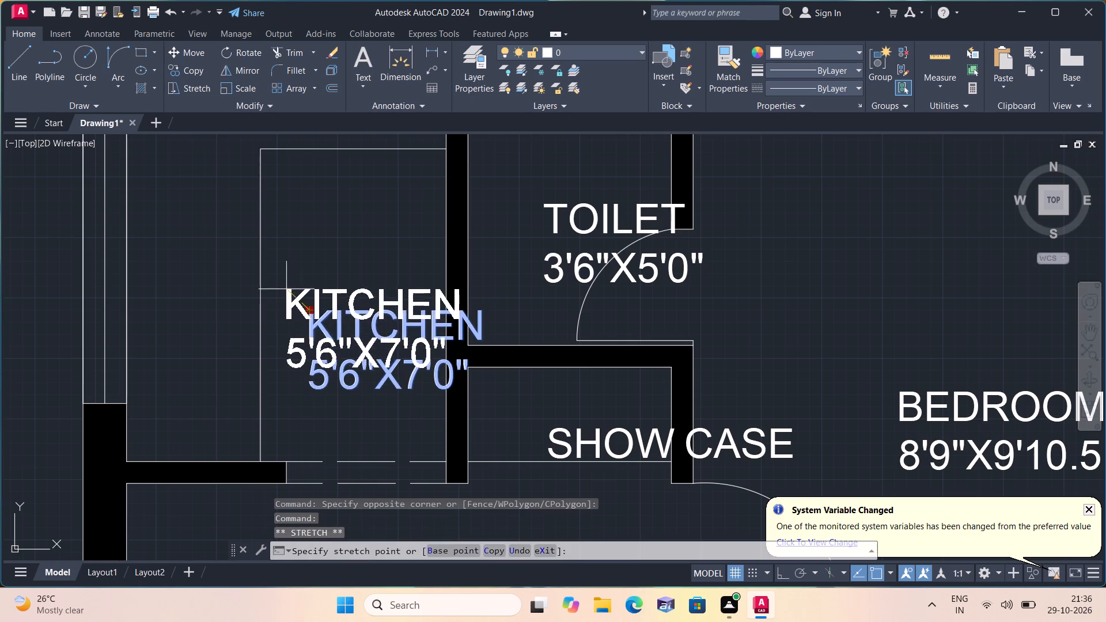
click(270, 270)
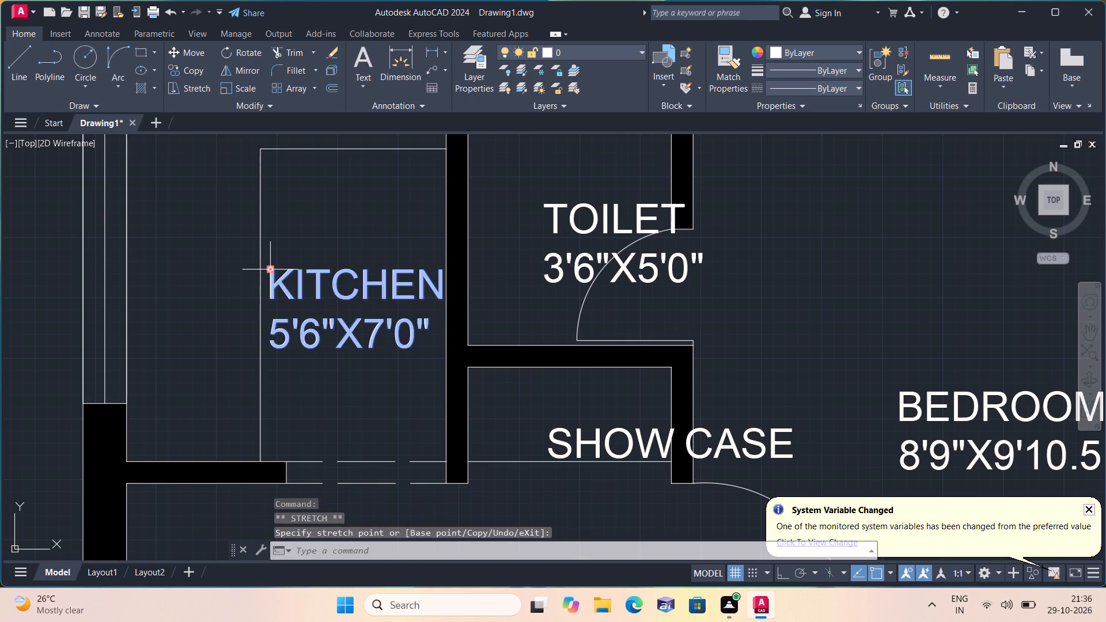
Move the 3'6"X5'0" TOILET label up and left inside its room, so its text fits between the walls.
scroll(369, 298, down, 1)
middle_drag(444, 280, 405, 335)
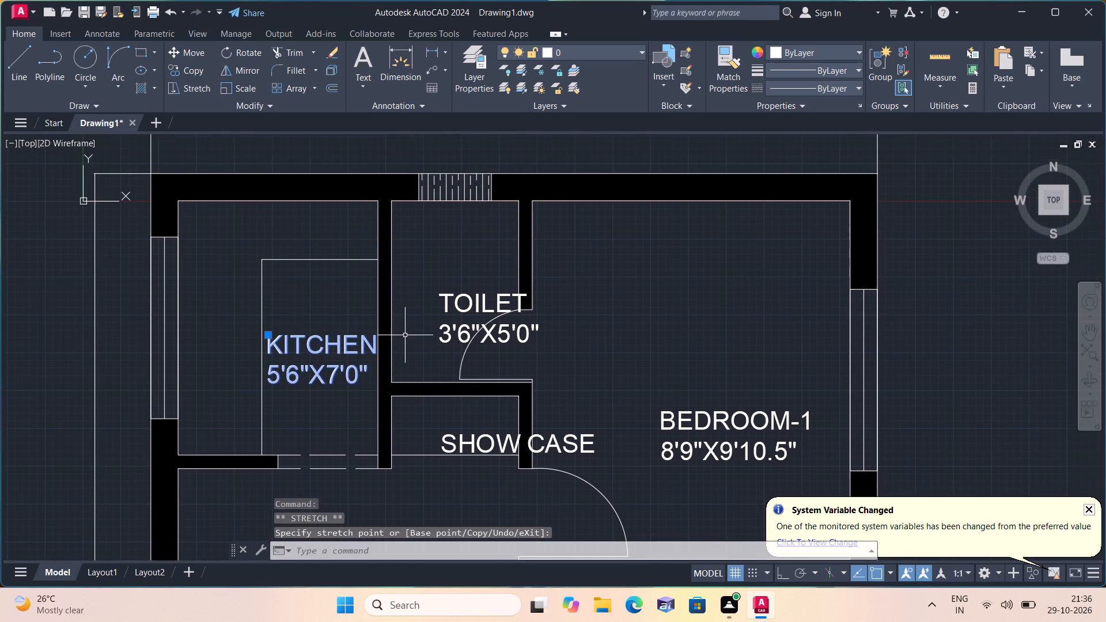
click(453, 289)
click(445, 297)
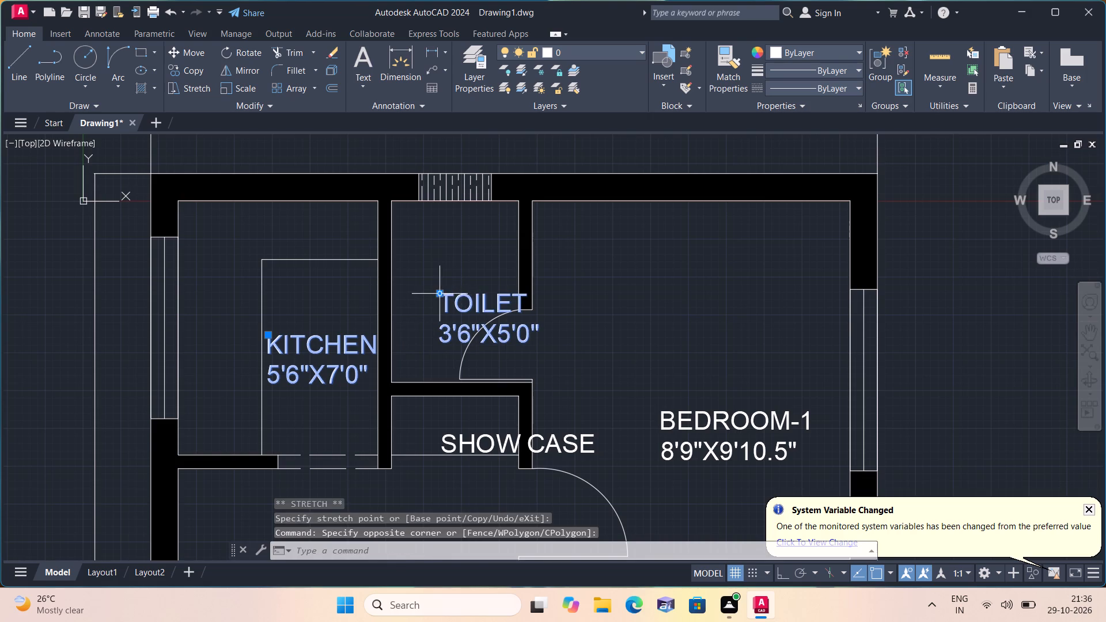
click(441, 295)
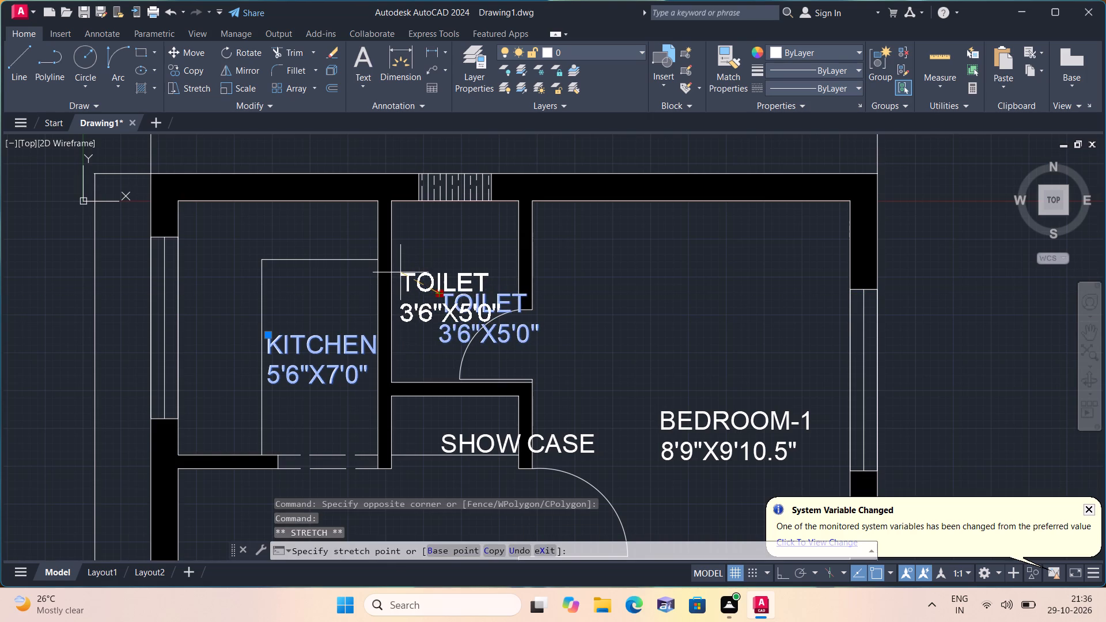
click(400, 272)
Move the SHOW CASE label into the niche below the upper toilet, starting at the niche's left wall.
scroll(417, 293, down, 1)
middle_drag(498, 358, 491, 290)
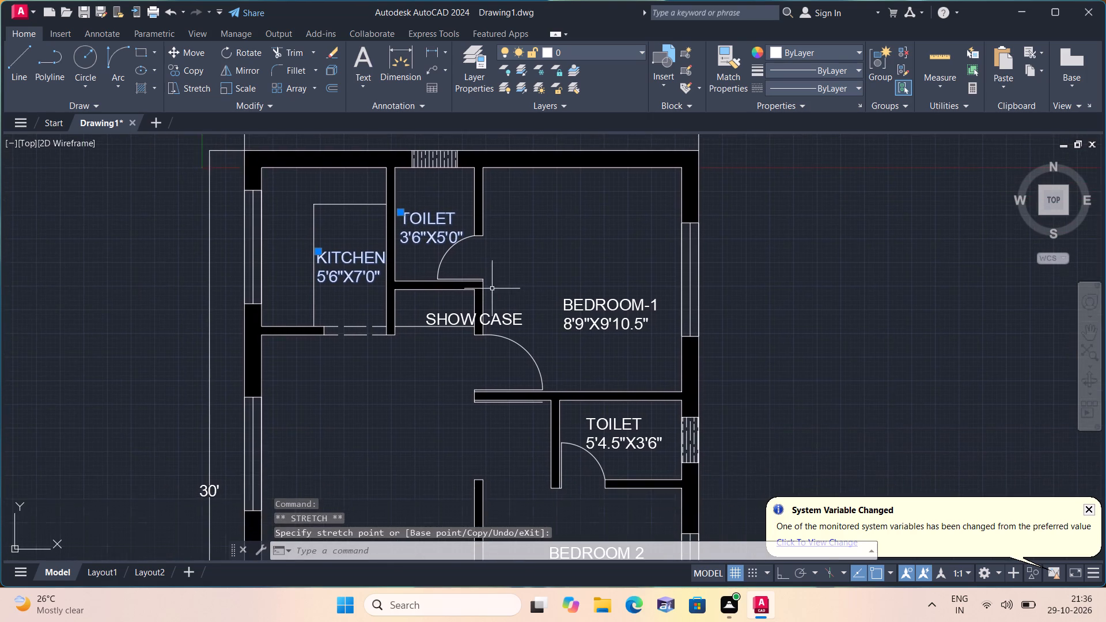
scroll(478, 294, up, 1)
click(421, 331)
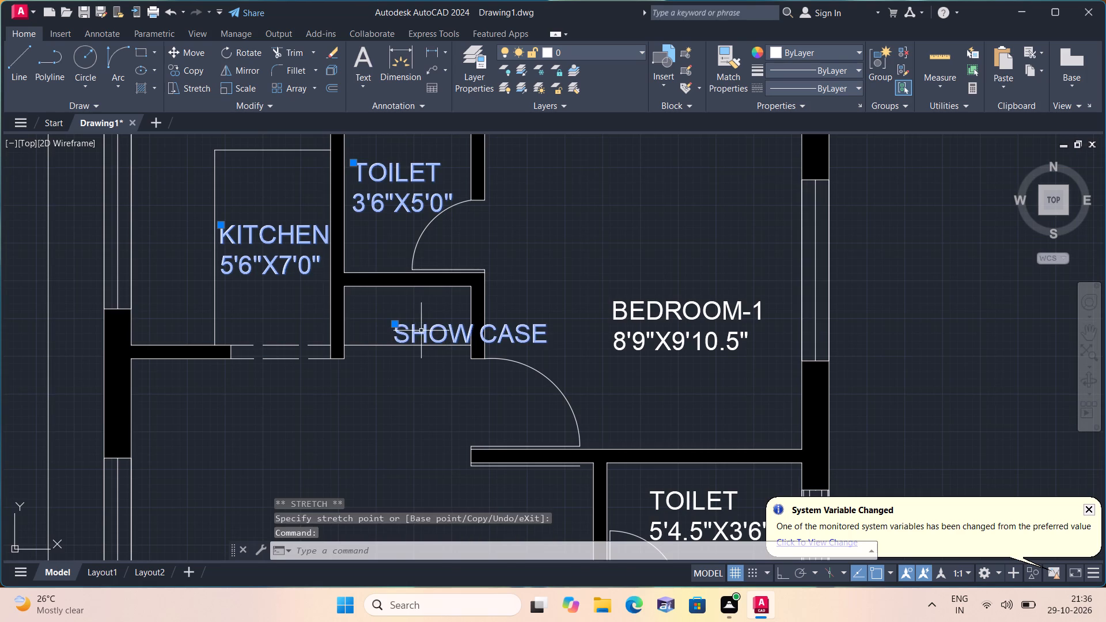
click(394, 323)
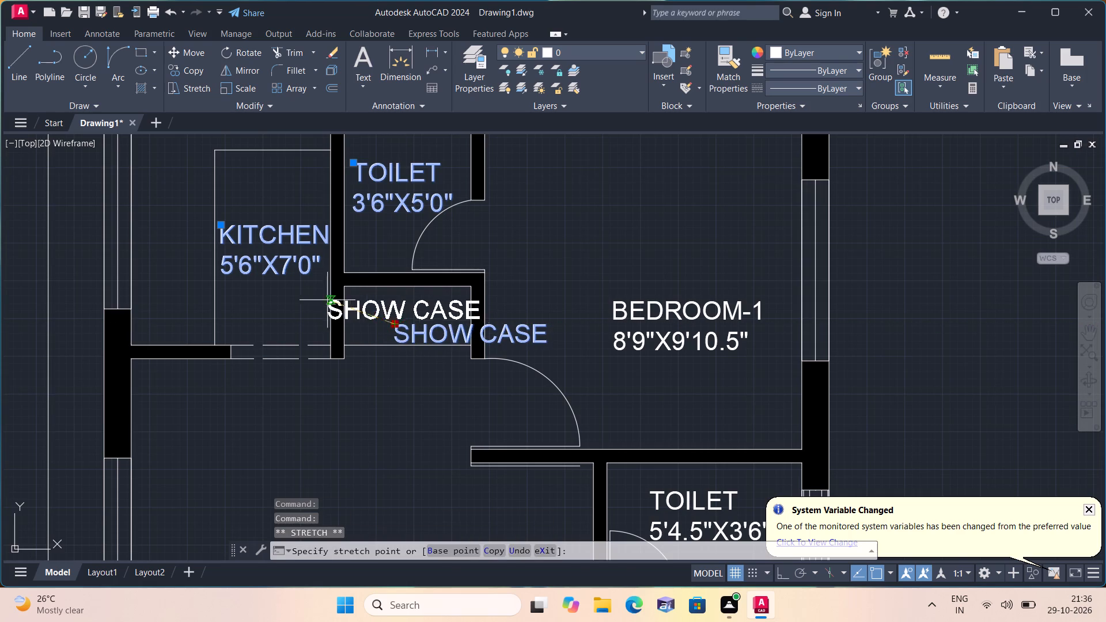
click(340, 304)
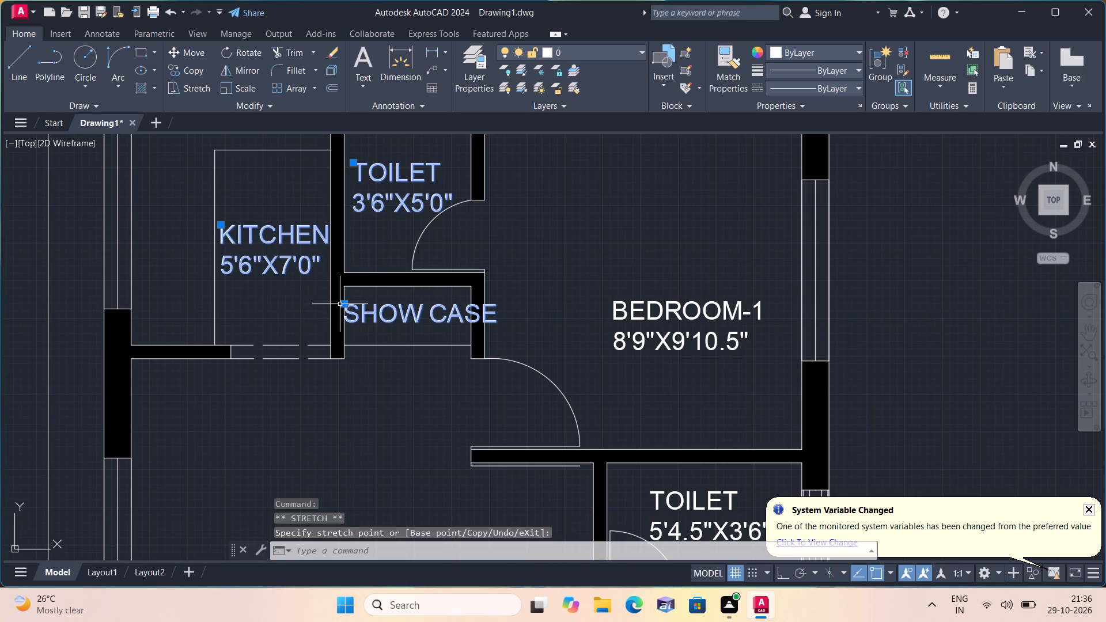
key(Escape)
Set the SHOW CASE label's text height to 5" so it fits between the niche walls.
click(345, 306)
right_click(345, 306)
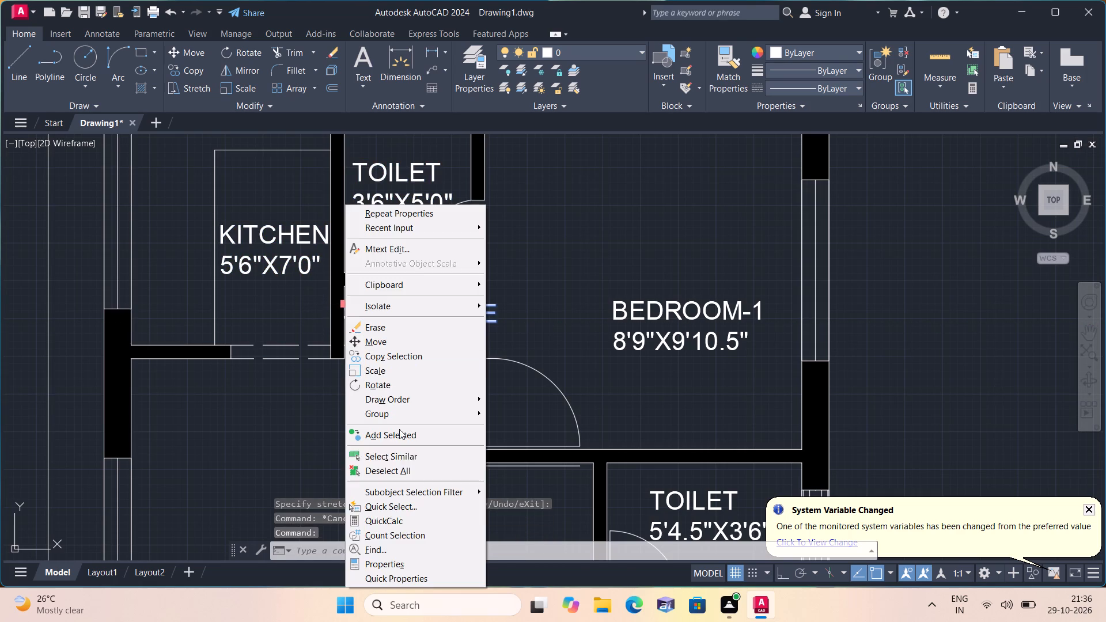
click(409, 562)
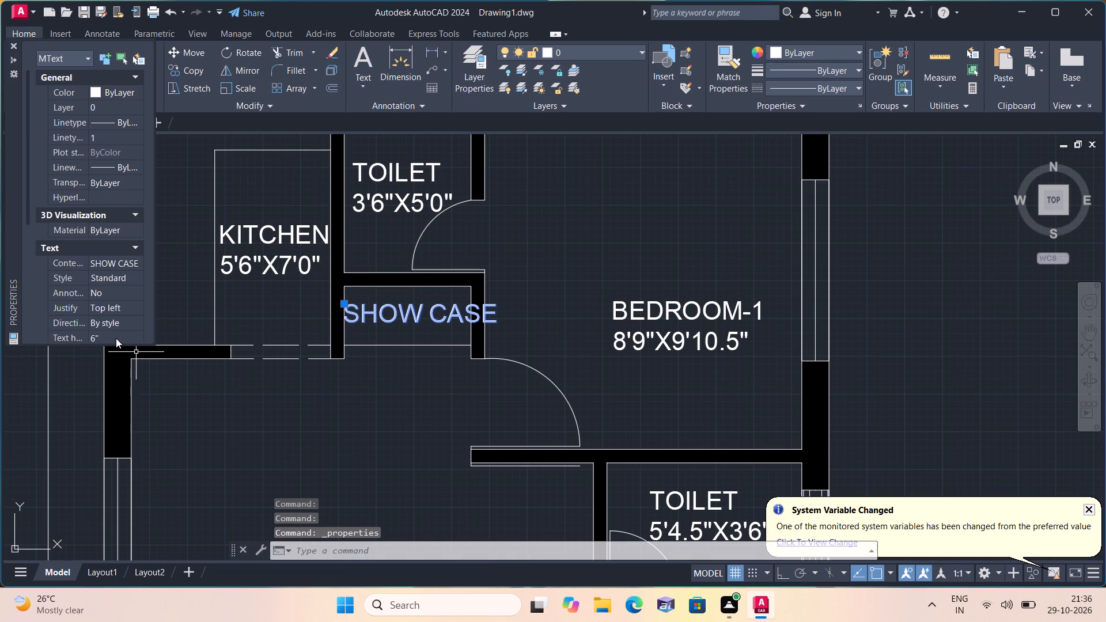
click(103, 336)
key(BackSpace)
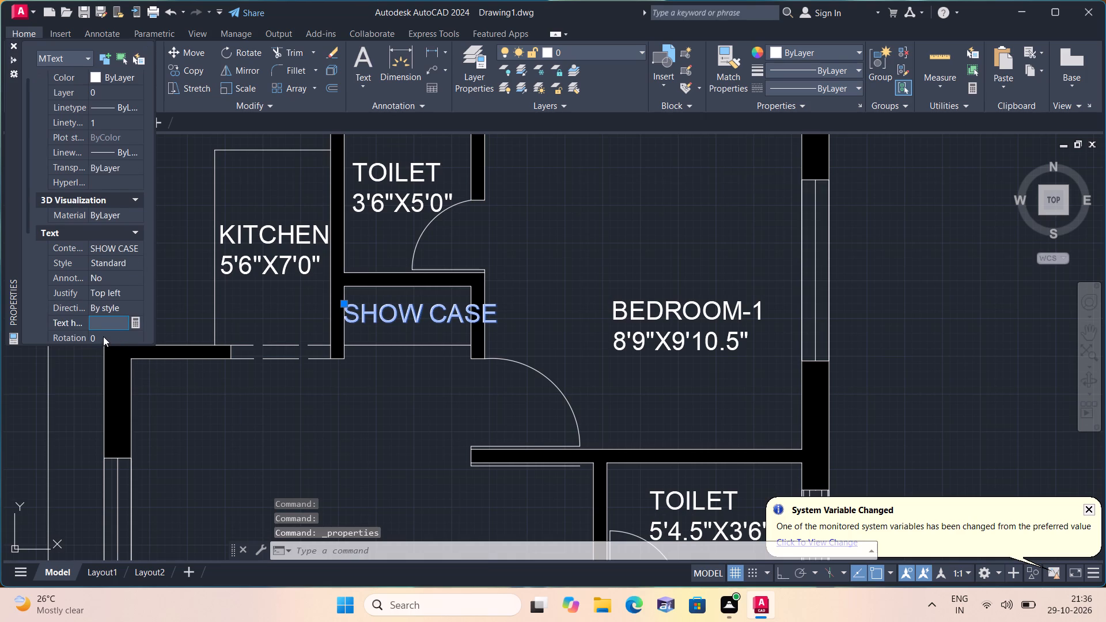
text(5")
click(249, 384)
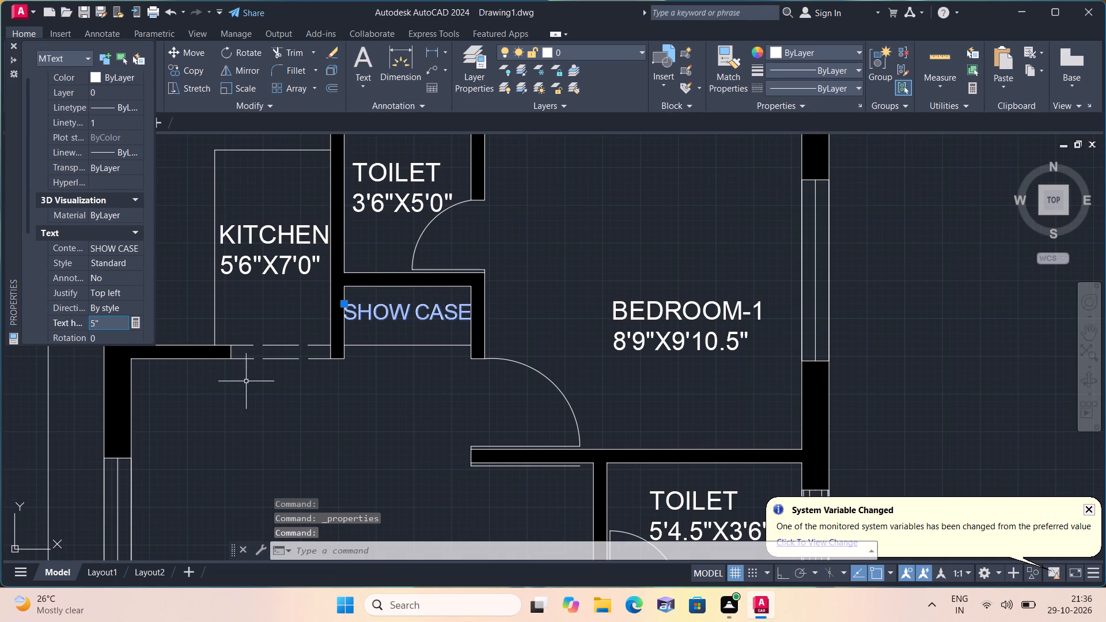
click(13, 44)
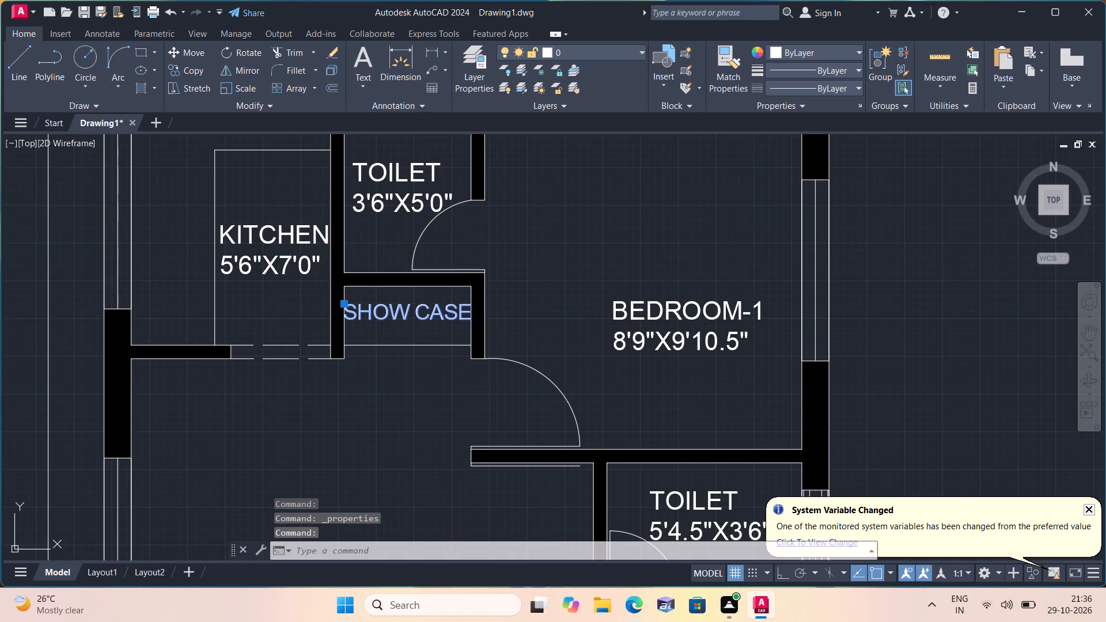
key(Escape)
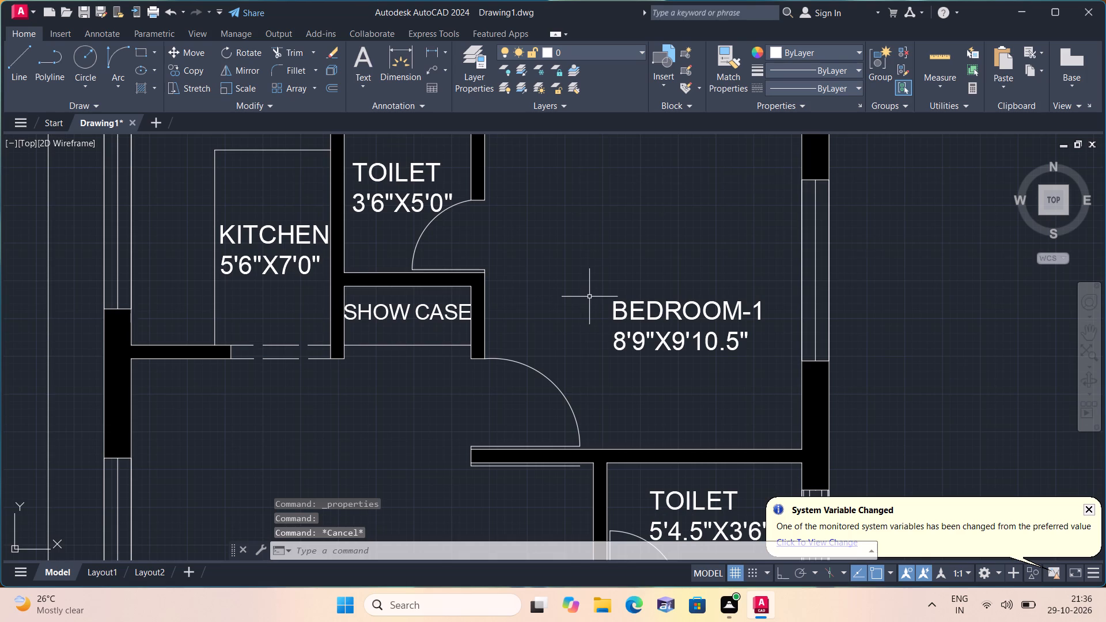
Move the BEDROOM-1 label down within its room, just above the wall shared with the lower toilet.
click(643, 305)
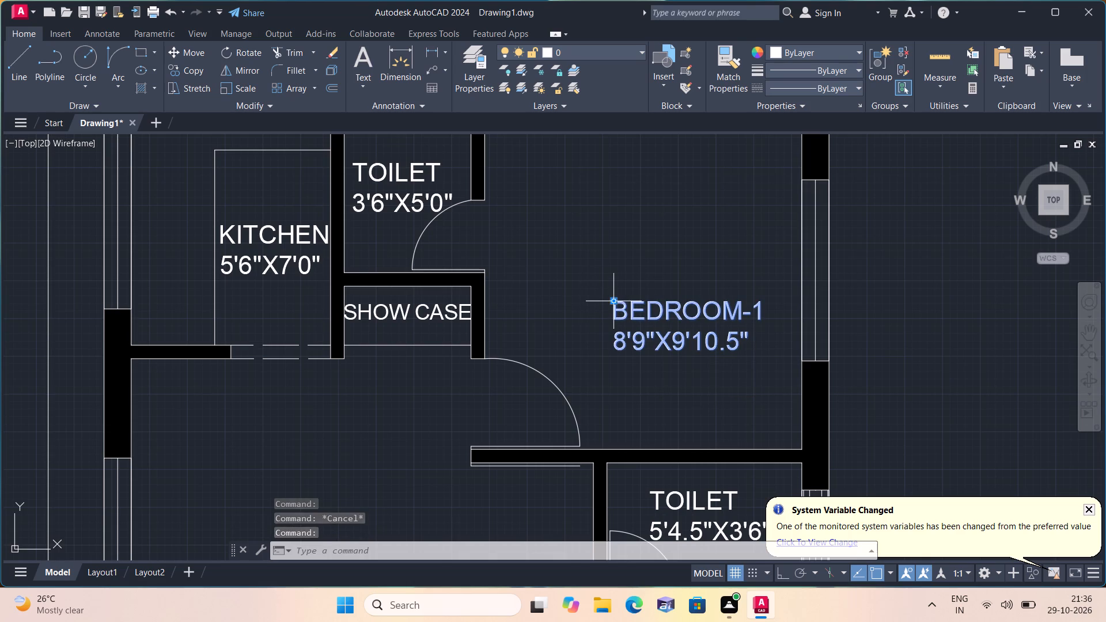
click(617, 301)
click(626, 377)
key(Escape)
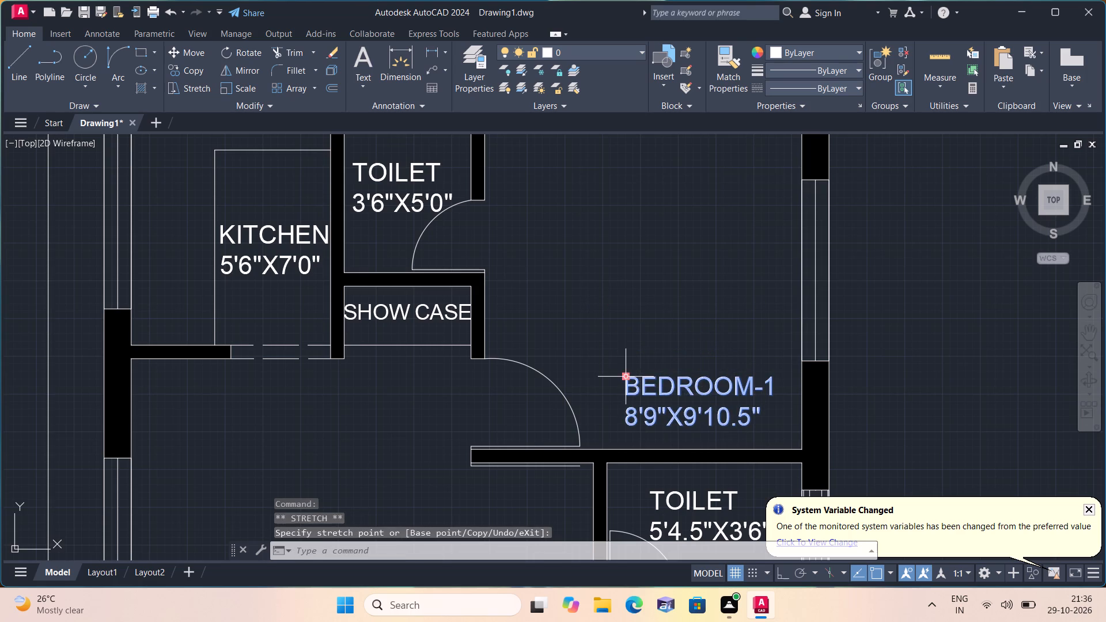
Move the 5'4.5"X3'6" TOILET label into the room's upper left corner, above the door swing.
middle_drag(627, 374, 586, 236)
scroll(627, 374, down, 1)
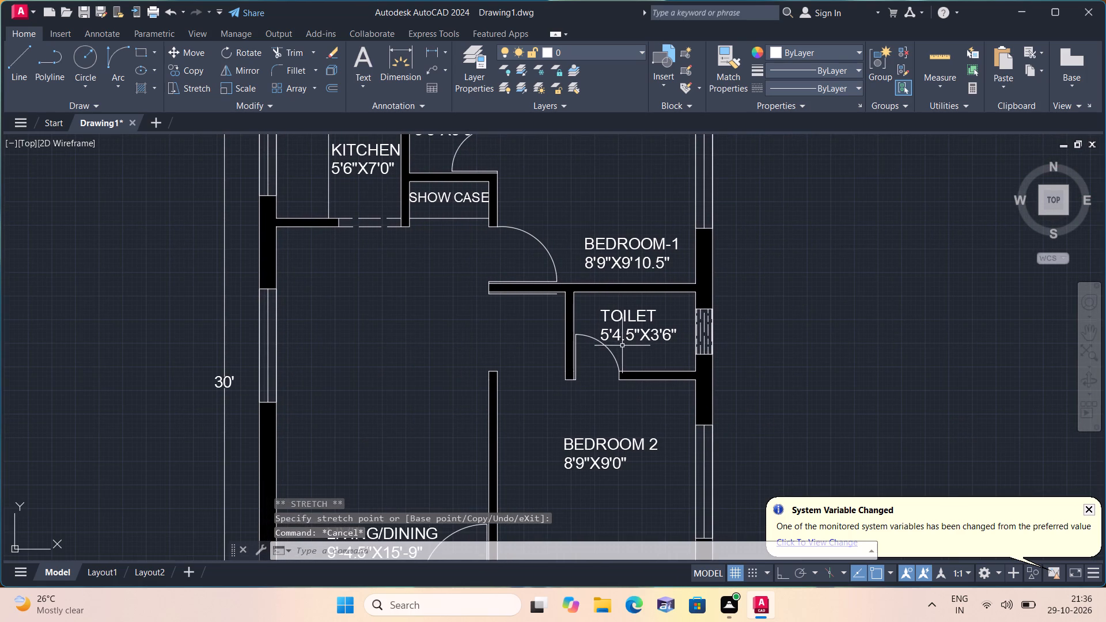
scroll(614, 328, up, 1)
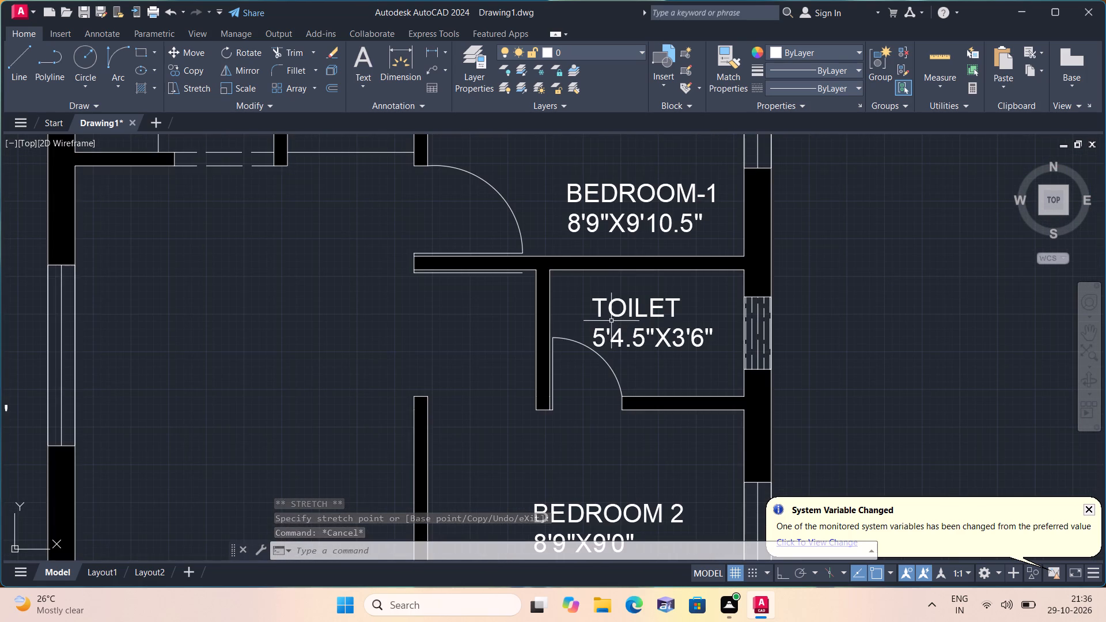
click(617, 309)
click(613, 309)
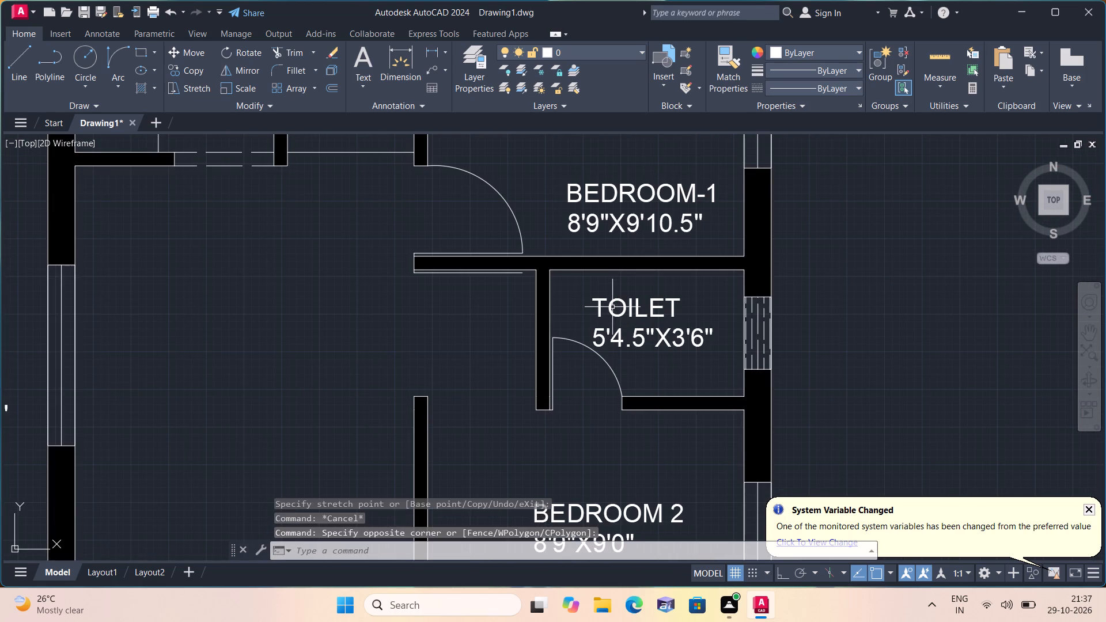
click(612, 307)
click(593, 300)
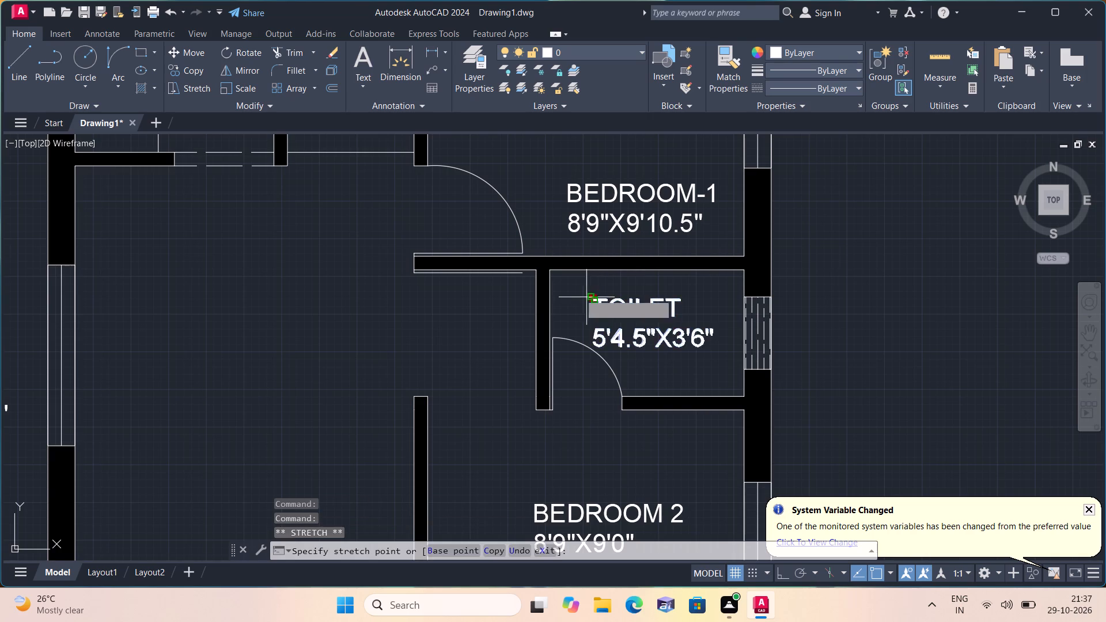
scroll(566, 286, up, 2)
click(542, 256)
key(Escape)
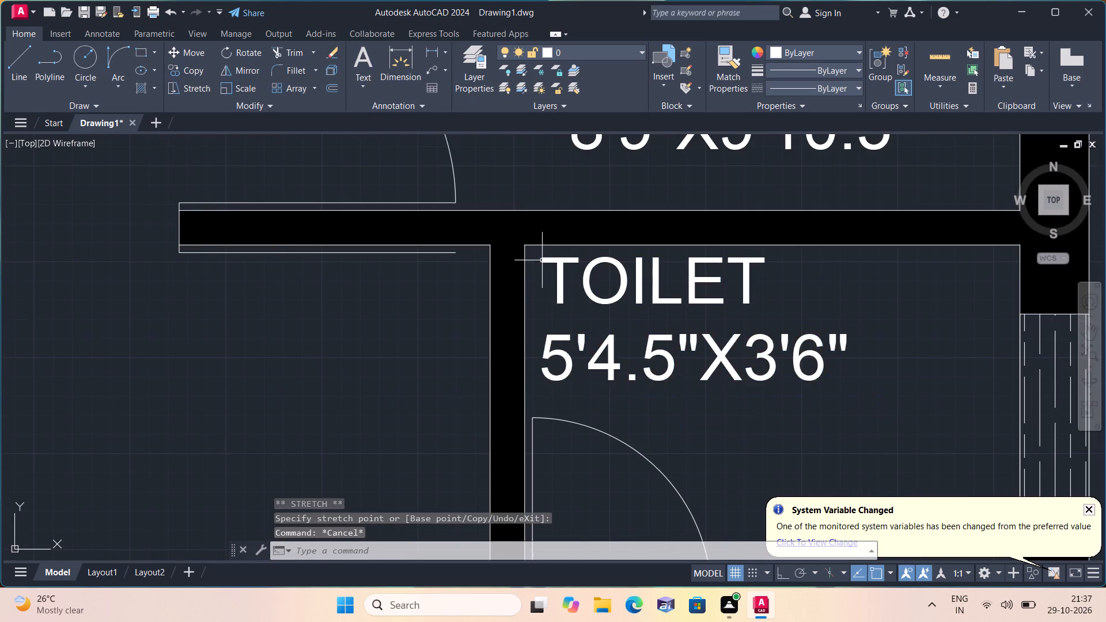
Move the LIVING/DINING label down and left within its room, away from the entrance door swing.
scroll(543, 302, down, 1)
scroll(512, 339, down, 1)
middle_drag(512, 339, 639, 196)
scroll(569, 271, down, 1)
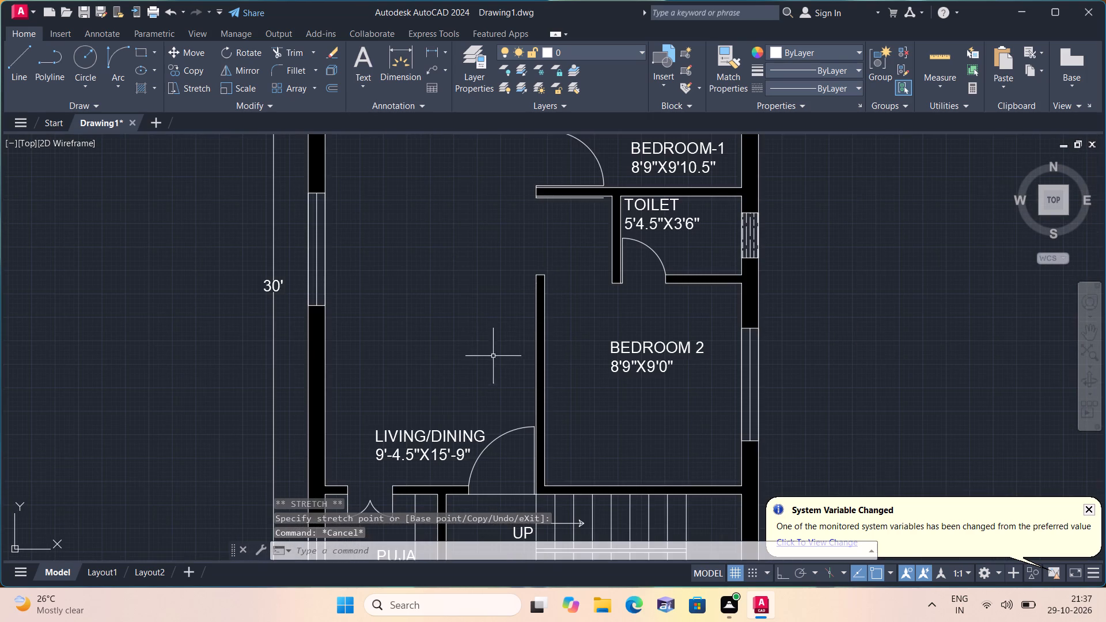
middle_drag(482, 362, 547, 282)
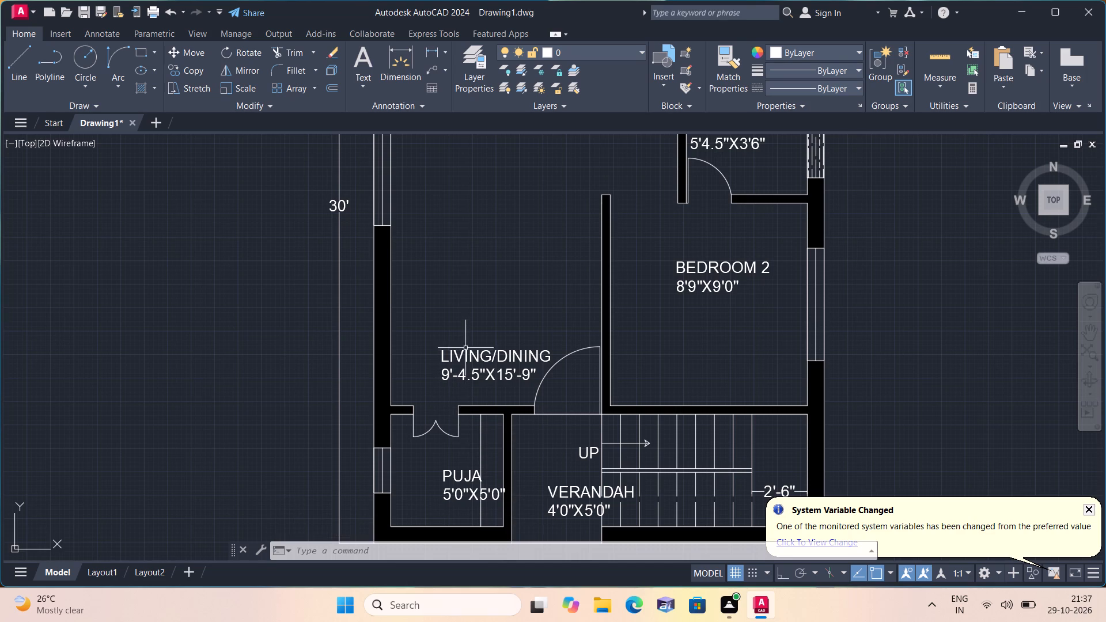
click(464, 356)
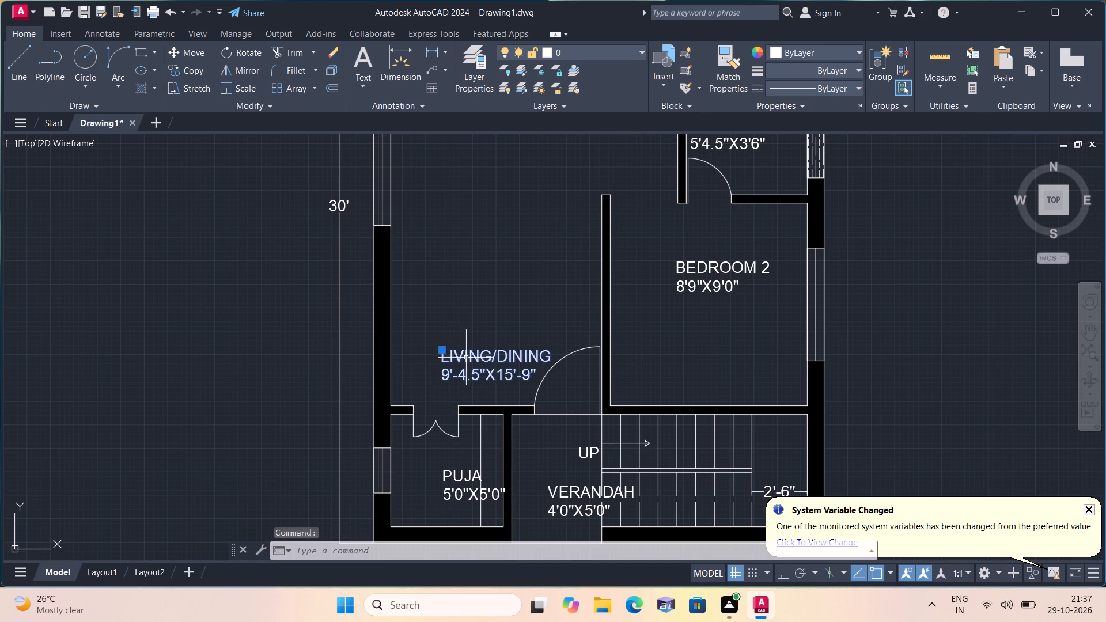
click(444, 351)
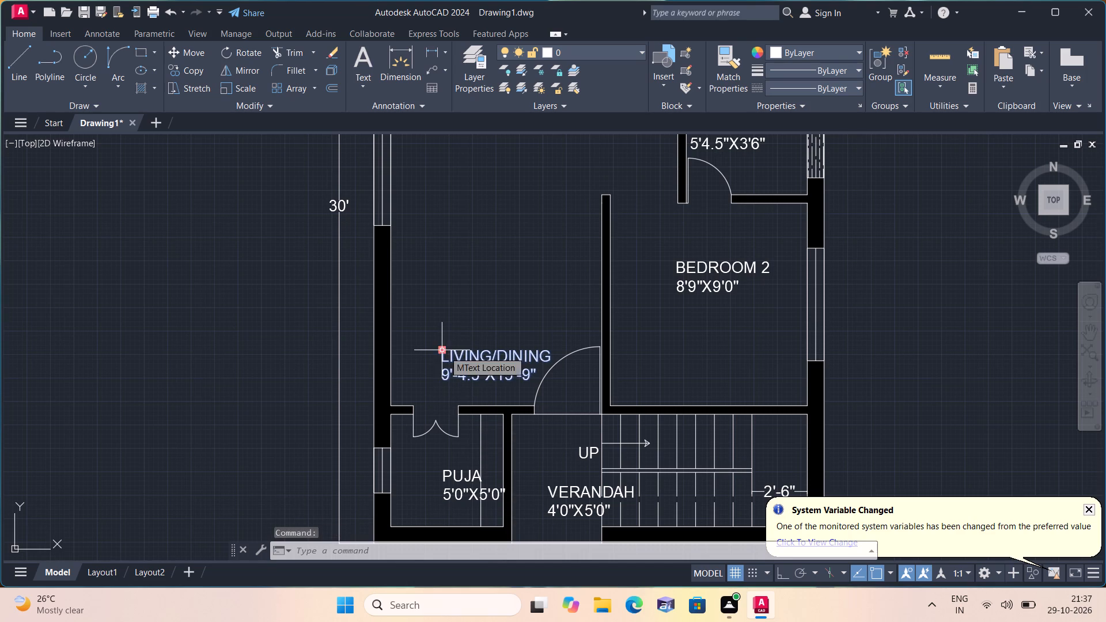
click(408, 363)
key(Escape)
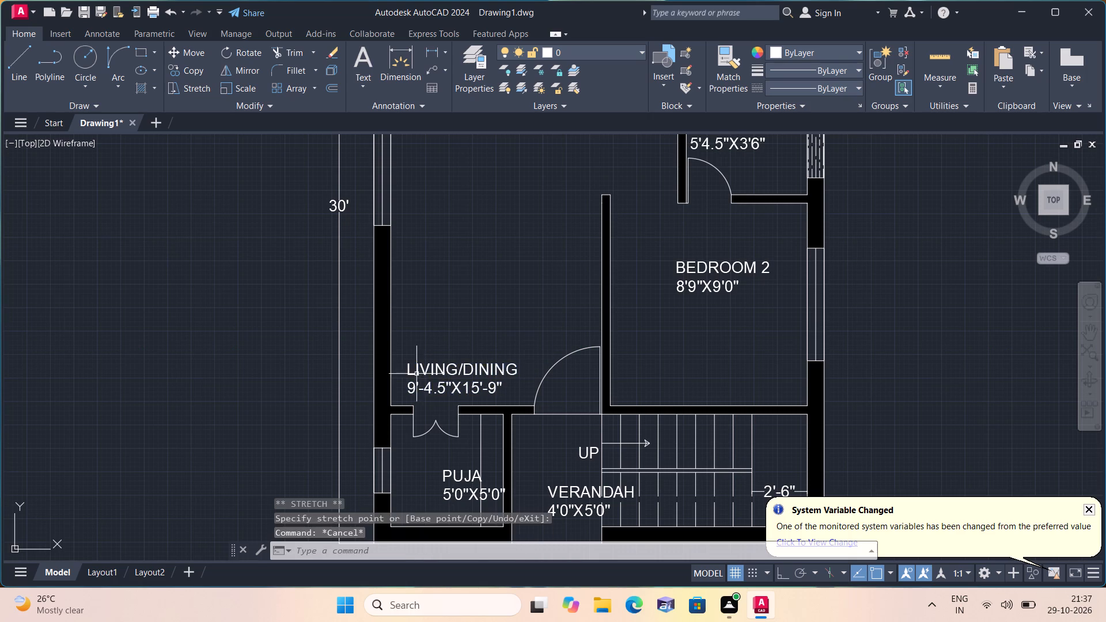
Move the PUJA 5'0"X5'0" label up and left within its room, clear of the shelf line.
middle_drag(468, 412, 467, 331)
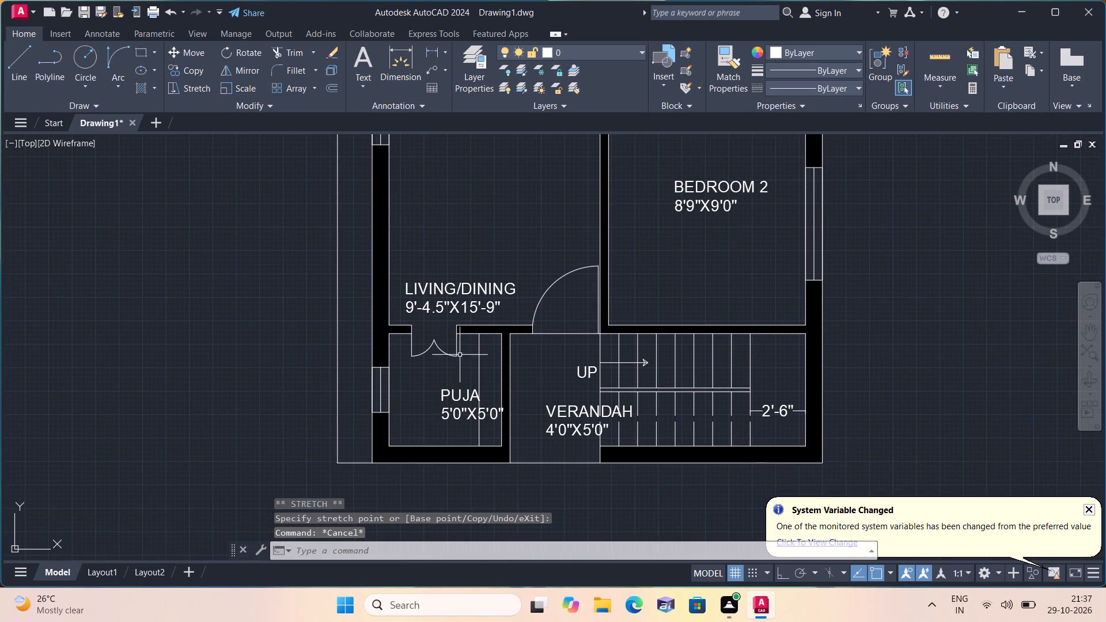
scroll(453, 382, up, 1)
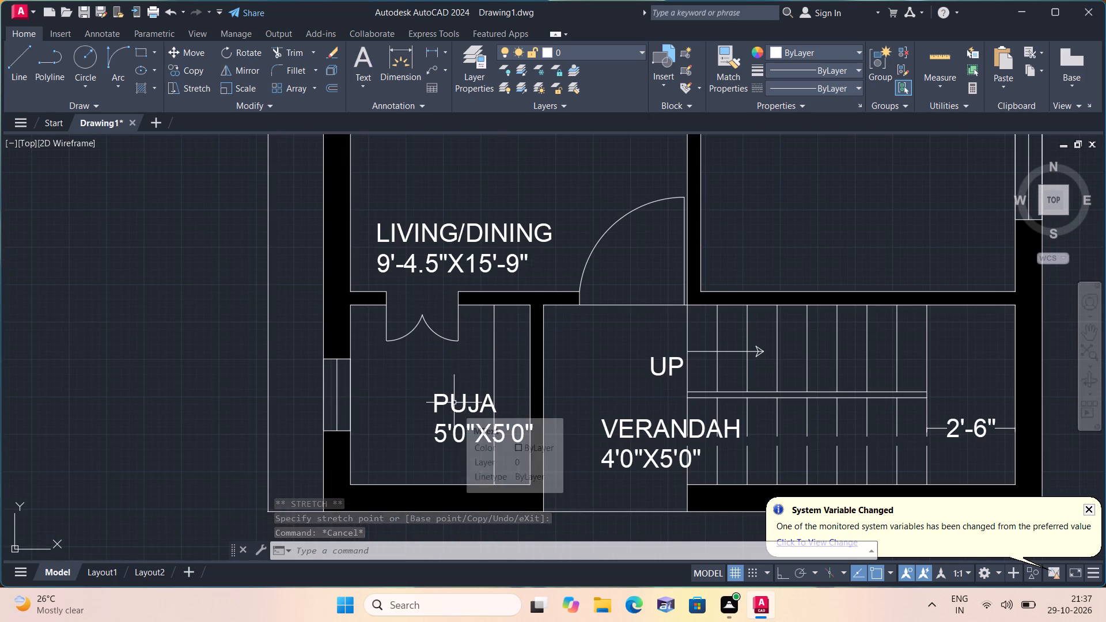
click(449, 403)
click(435, 393)
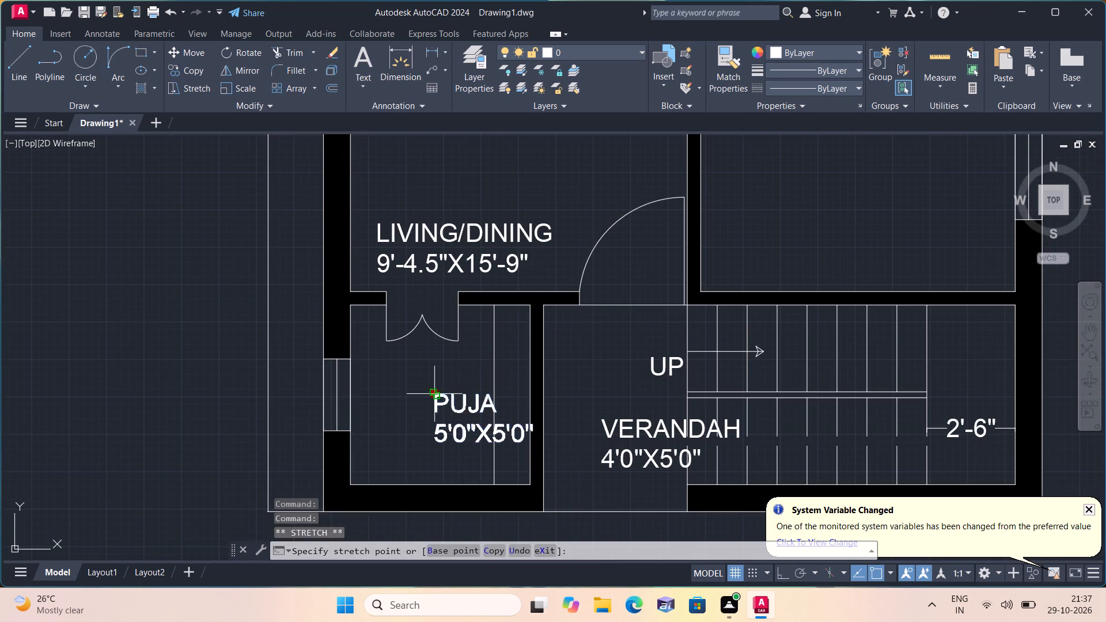
click(388, 381)
key(Escape)
Move the VERANDAH 4'0"X5'0" label left against the puja room wall, clear of the stair treads.
scroll(452, 397, down, 1)
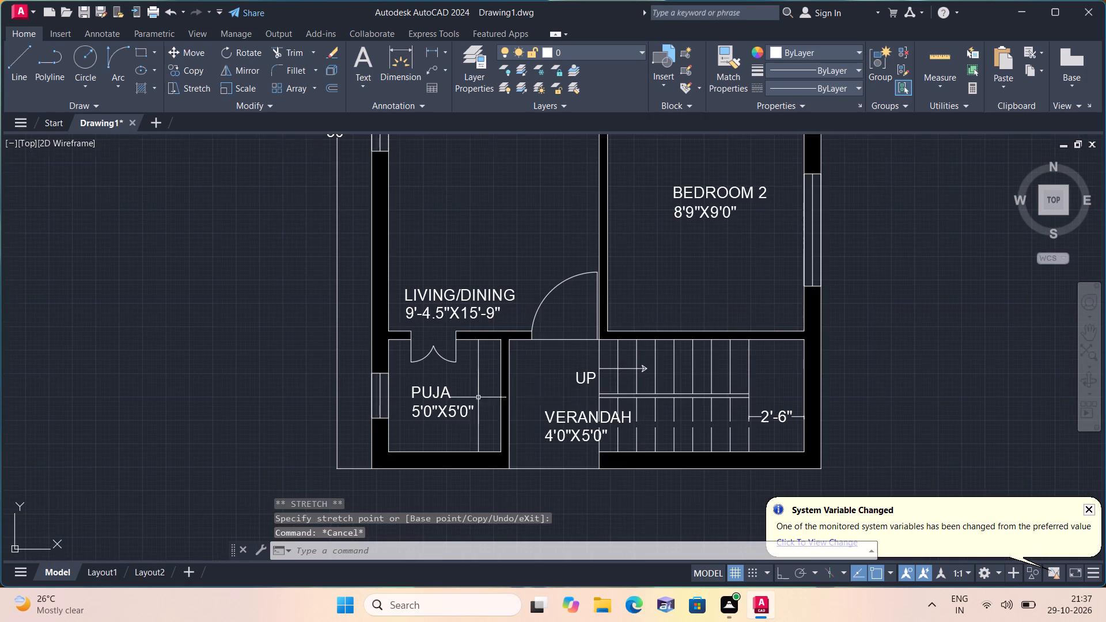
scroll(585, 361, up, 1)
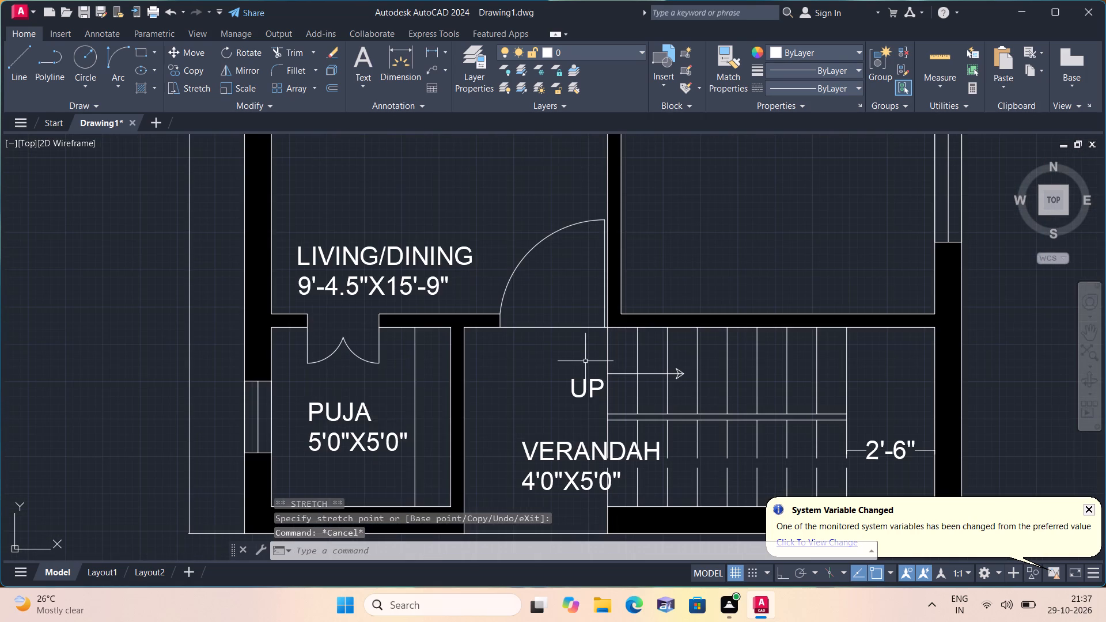
middle_drag(565, 446, 563, 446)
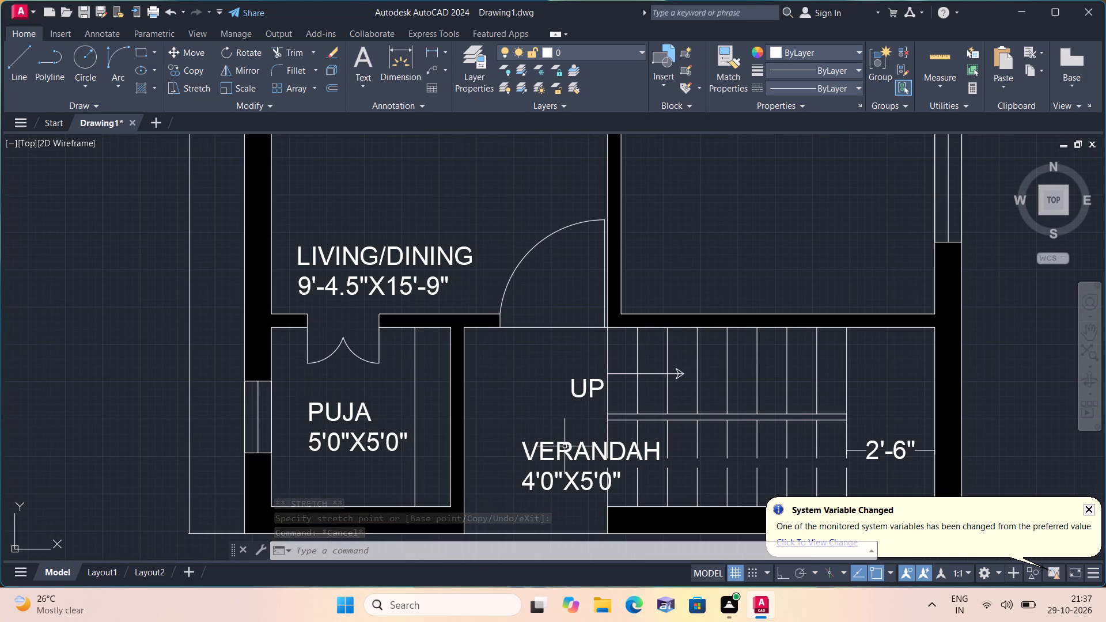
middle_drag(563, 446, 555, 365)
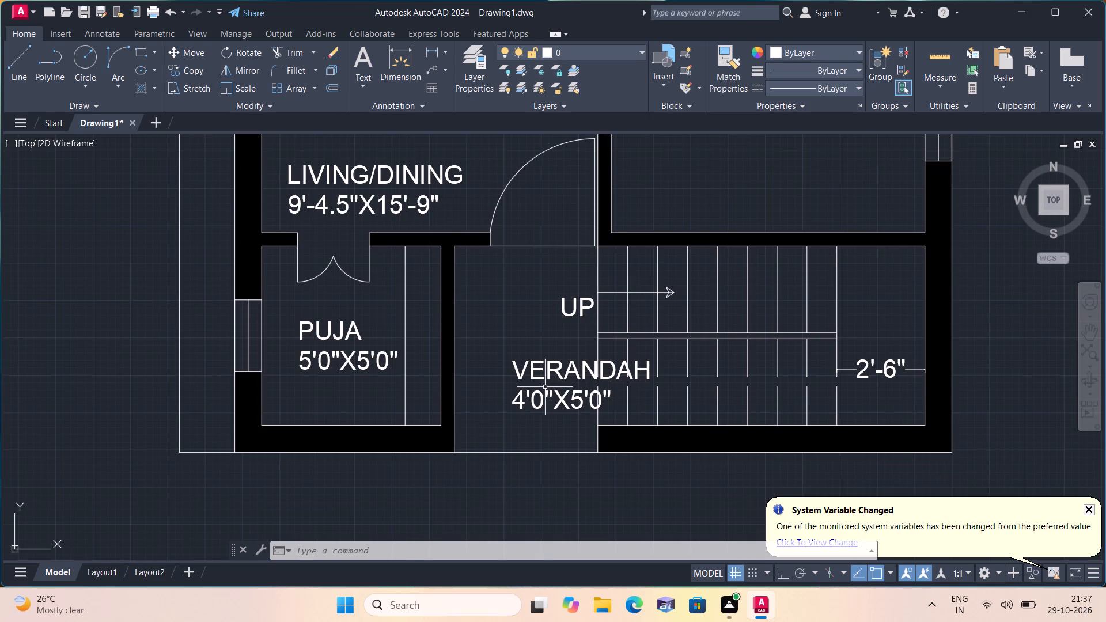
click(545, 387)
click(529, 374)
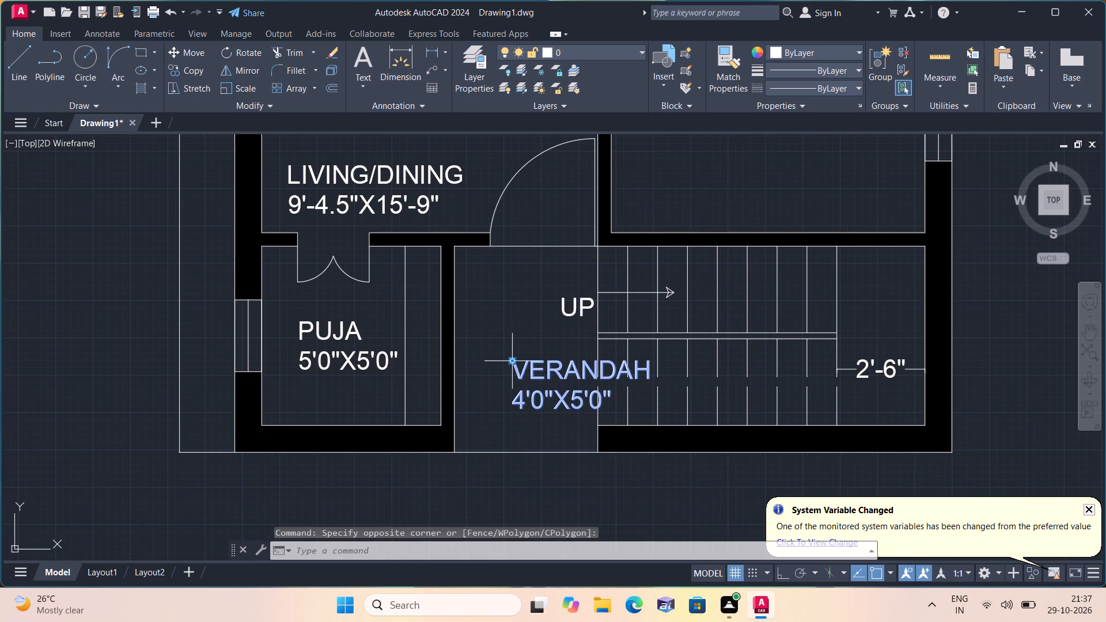
click(512, 360)
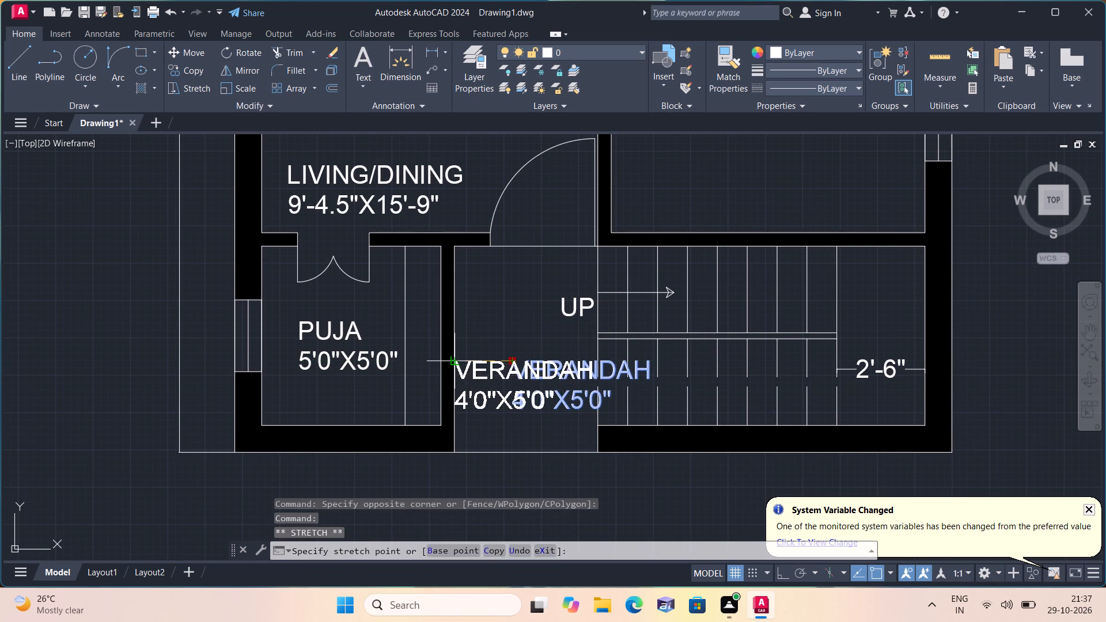
click(456, 358)
key(Escape)
Move the BEDROOM 2 label up and right within its room, just below the toilet.
middle_drag(514, 324, 493, 394)
scroll(514, 324, down, 1)
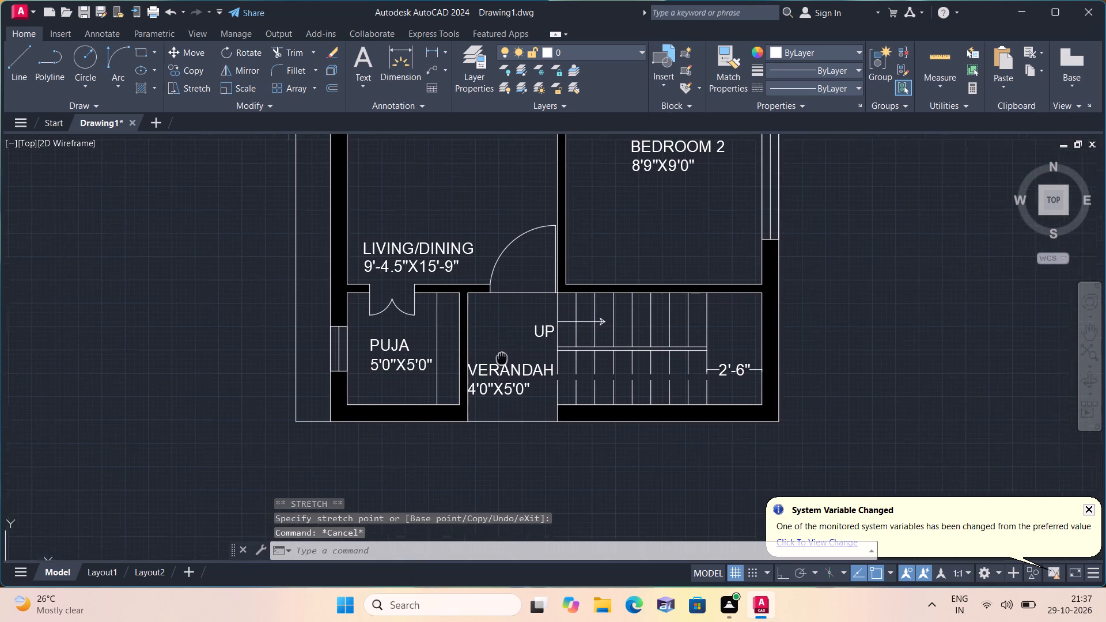
middle_drag(493, 394, 487, 431)
scroll(487, 431, down, 1)
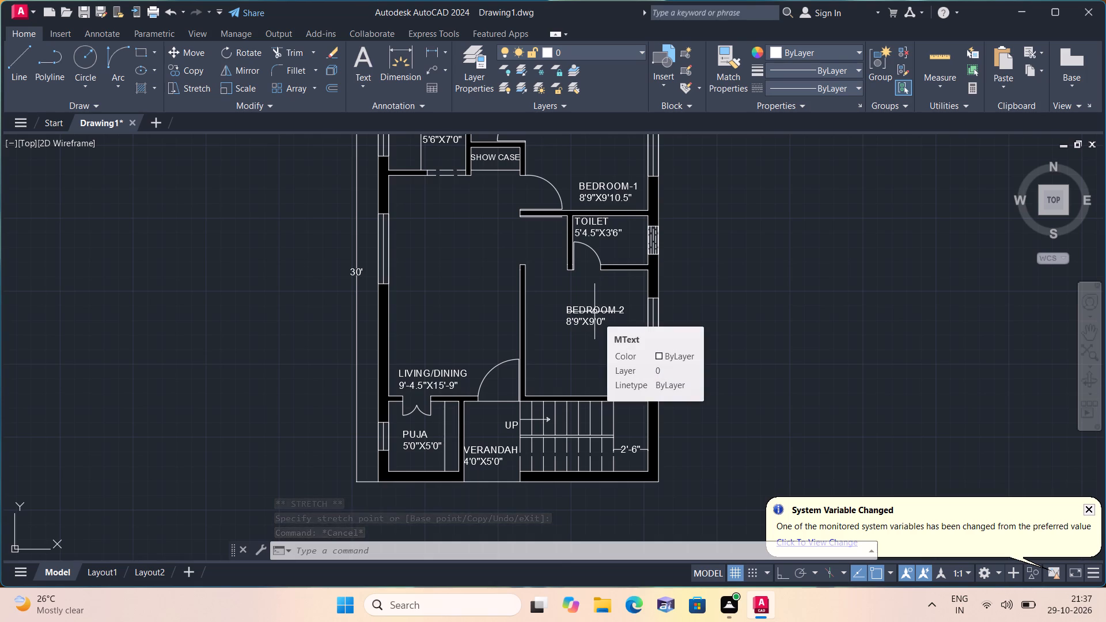
click(594, 312)
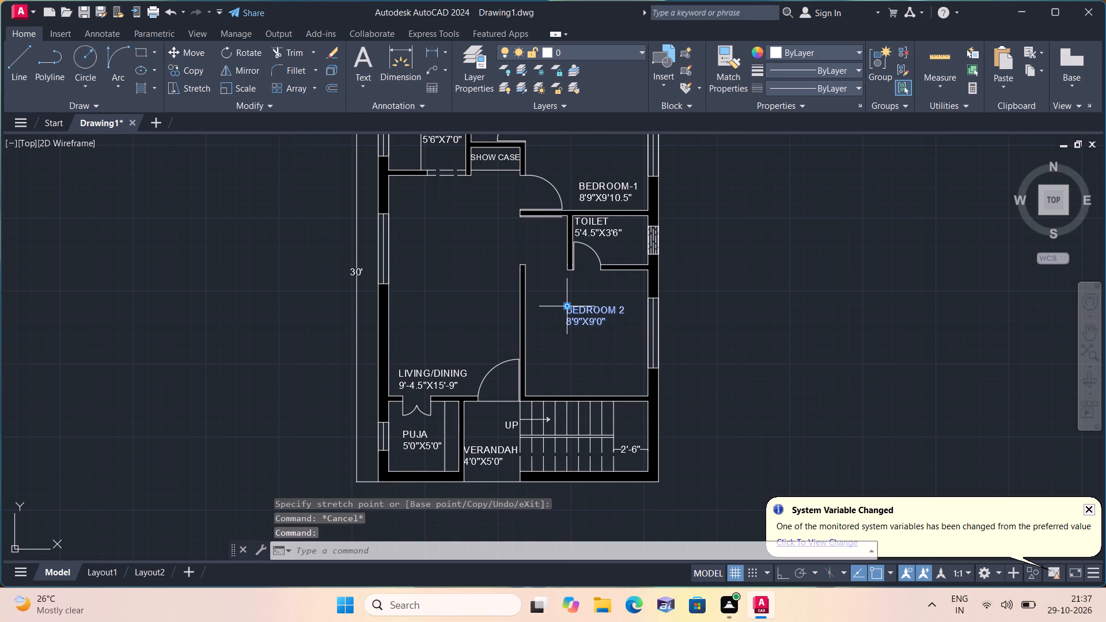
click(566, 306)
click(579, 286)
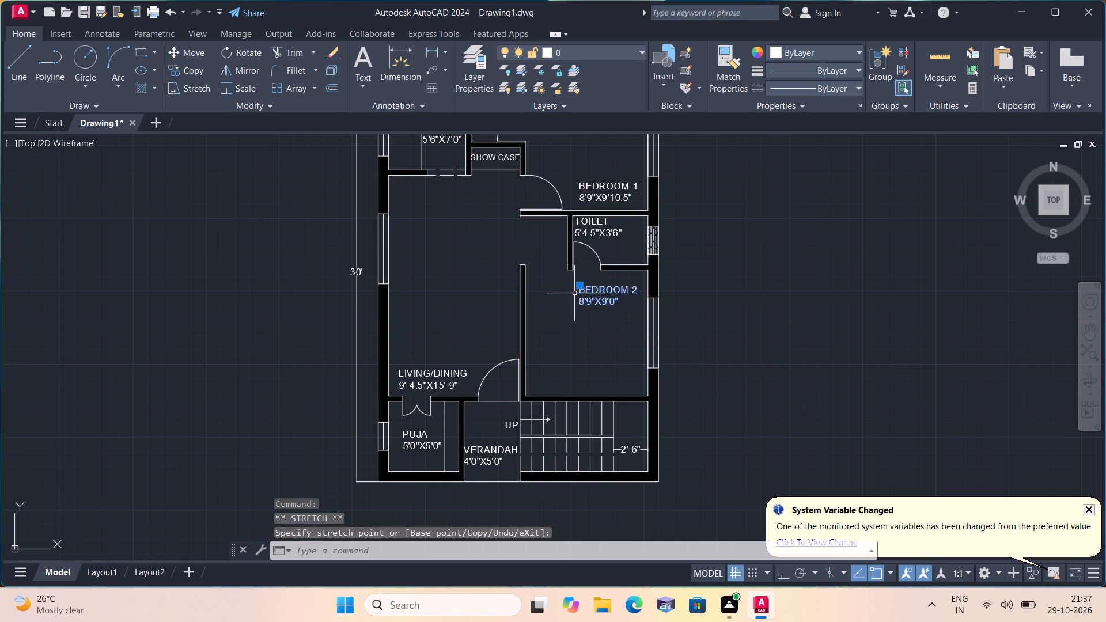
key(Escape)
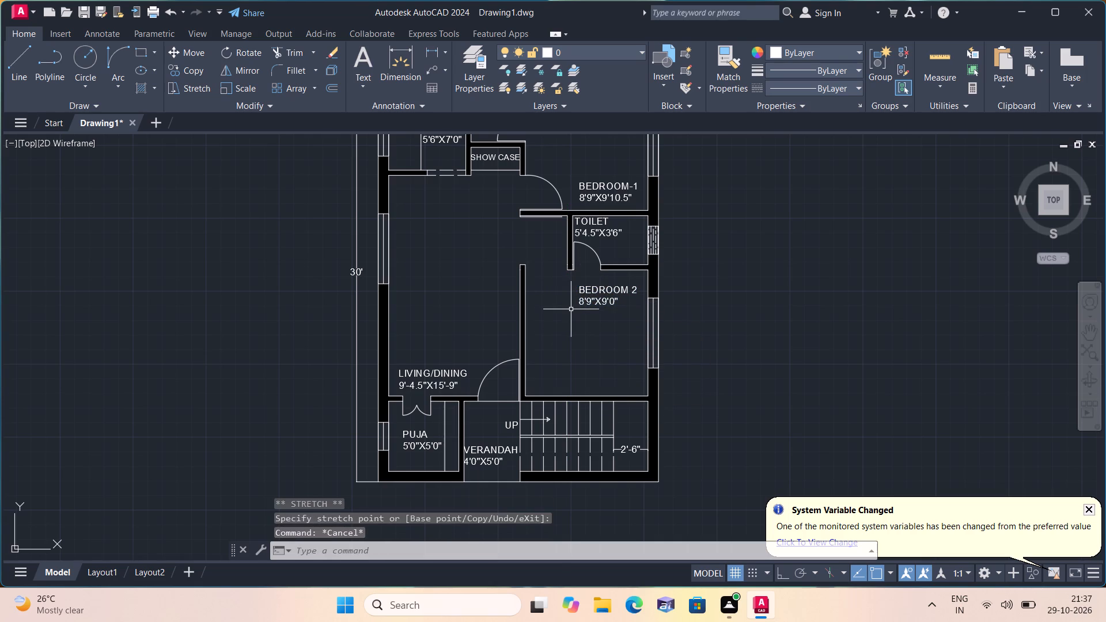
Add multiline text reading SHELF in the living/dining room, above the LIVING/DINING label.
scroll(571, 310, down, 1)
scroll(569, 363, up, 1)
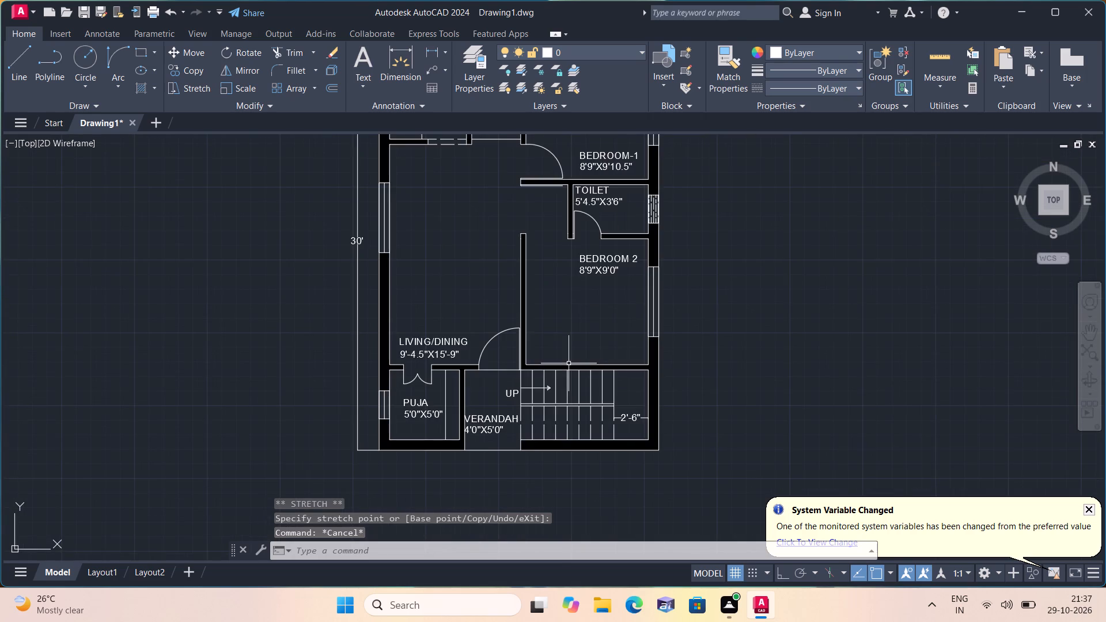
scroll(442, 401, up, 1)
text(mt)
key(space)
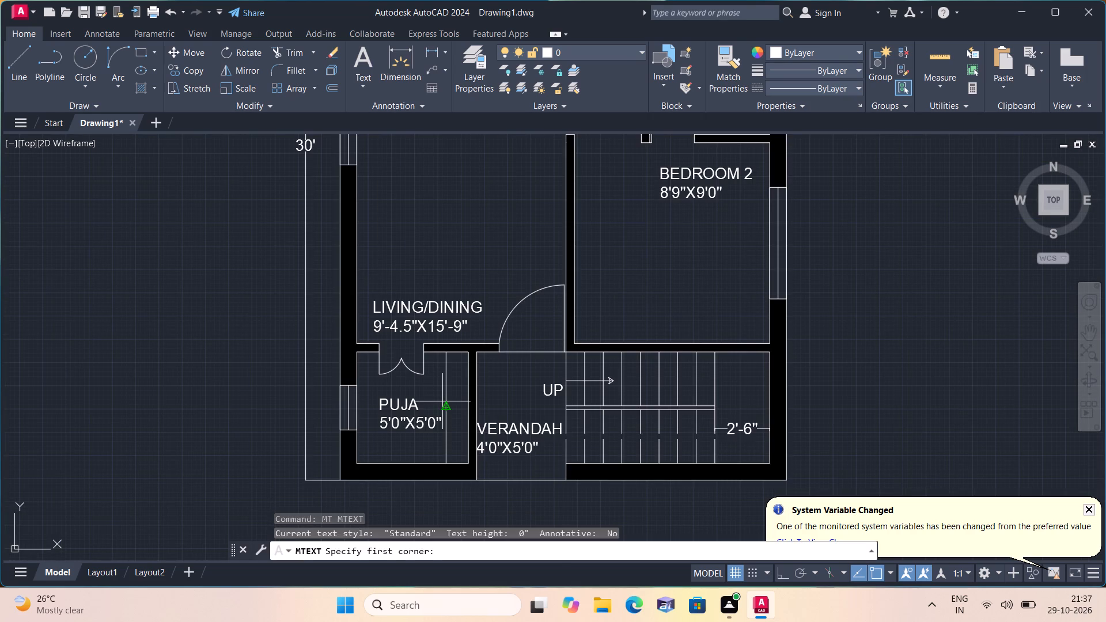
triple_click(440, 249)
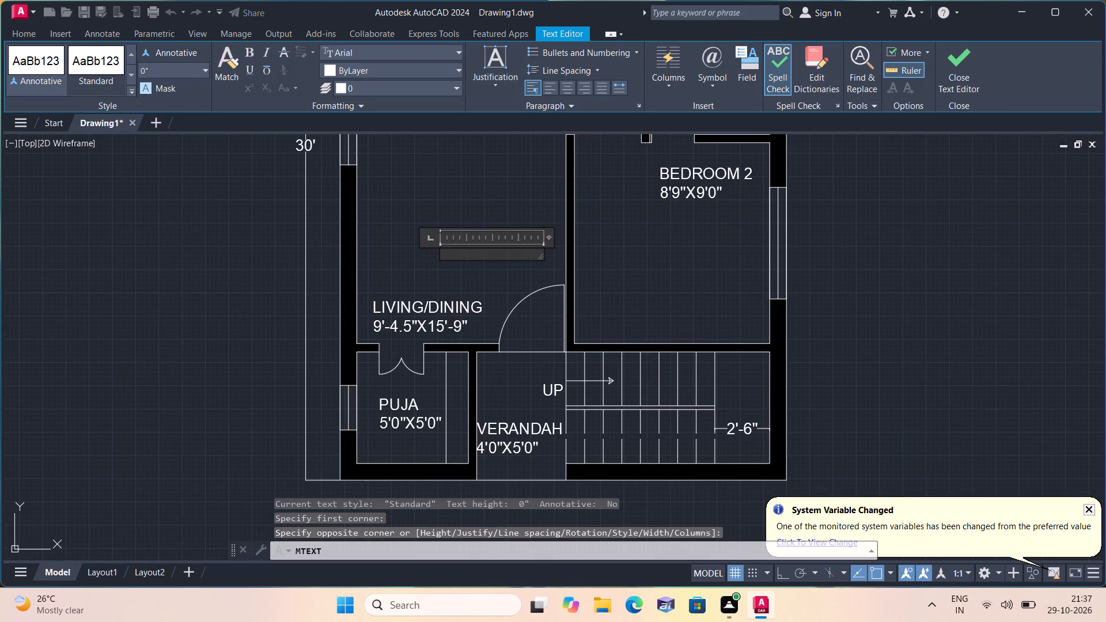
text(SHELF)
click(460, 272)
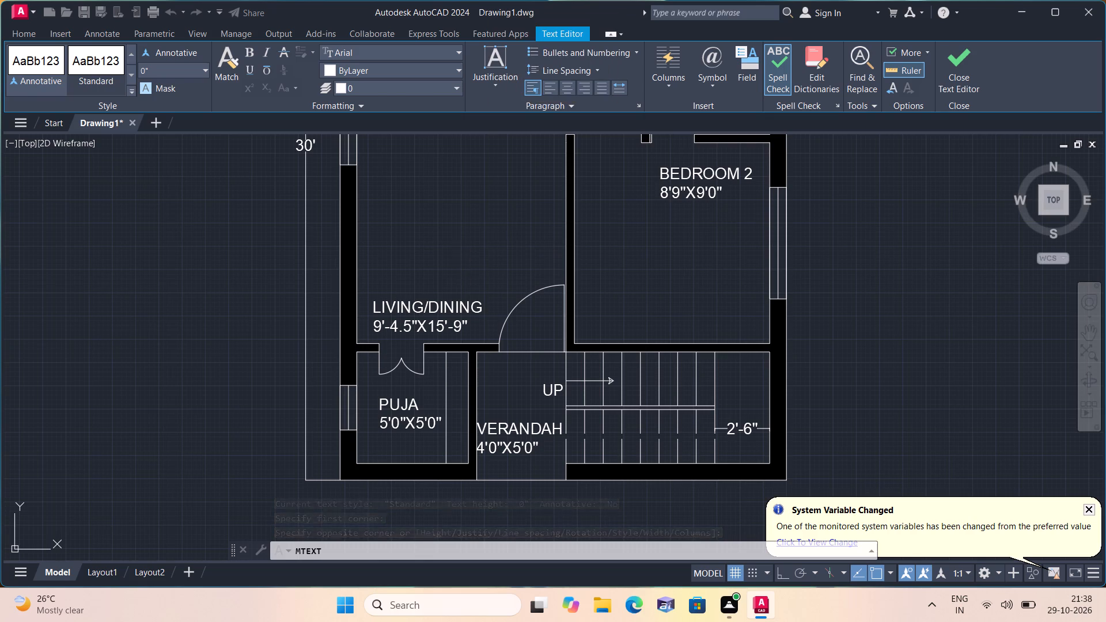
Set the SHELF text's height to 6".
drag(460, 272, 453, 252)
drag(446, 241, 459, 256)
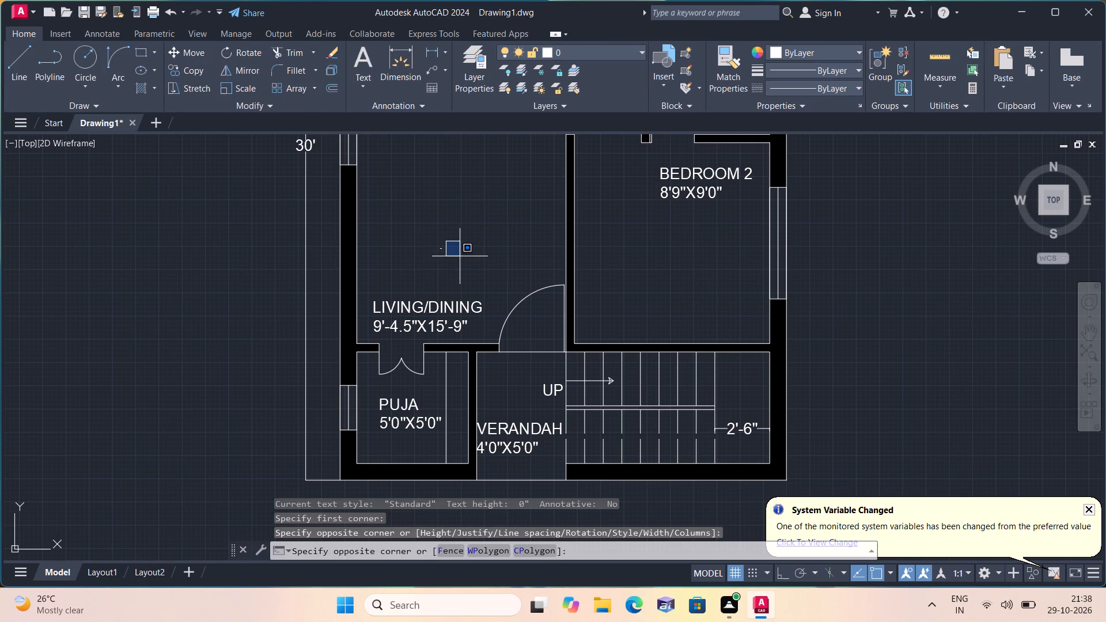
click(462, 265)
click(472, 273)
click(435, 230)
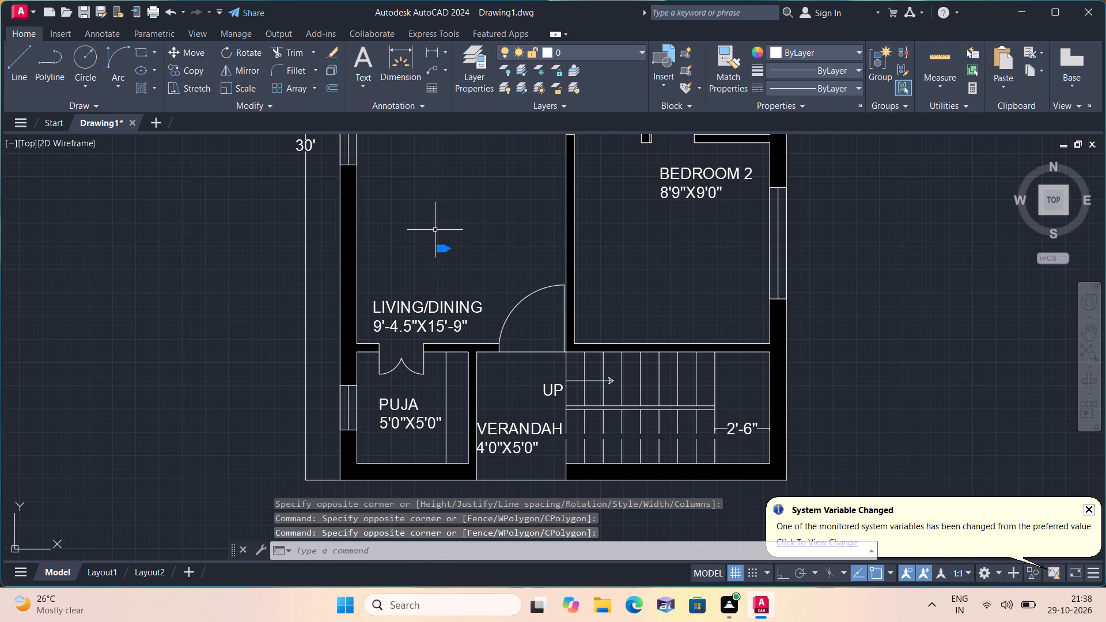
right_click(435, 230)
click(504, 565)
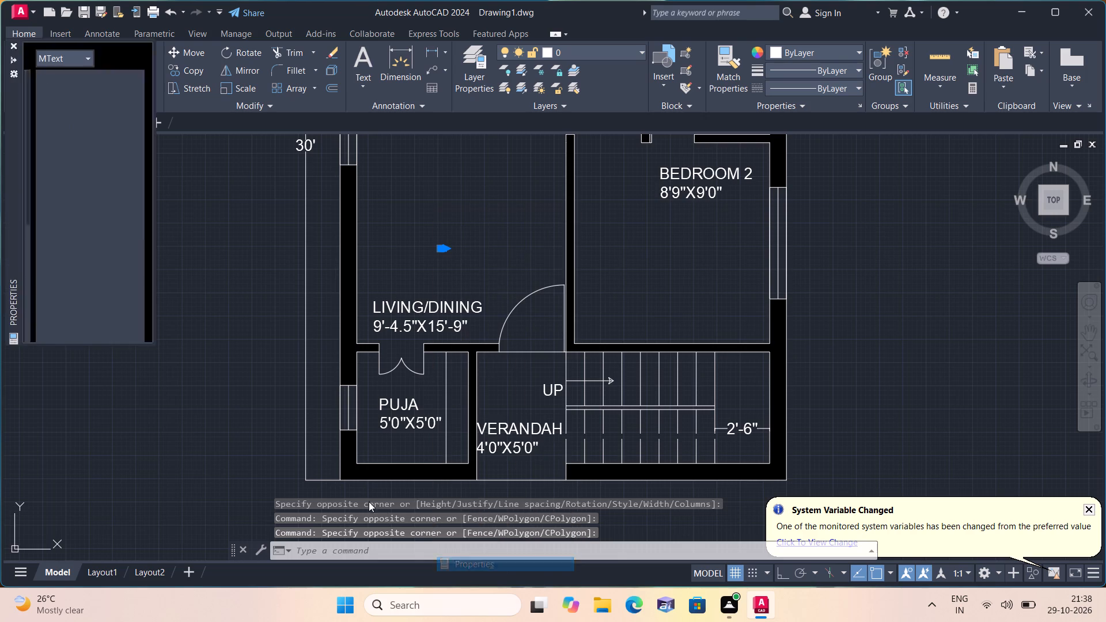
click(108, 336)
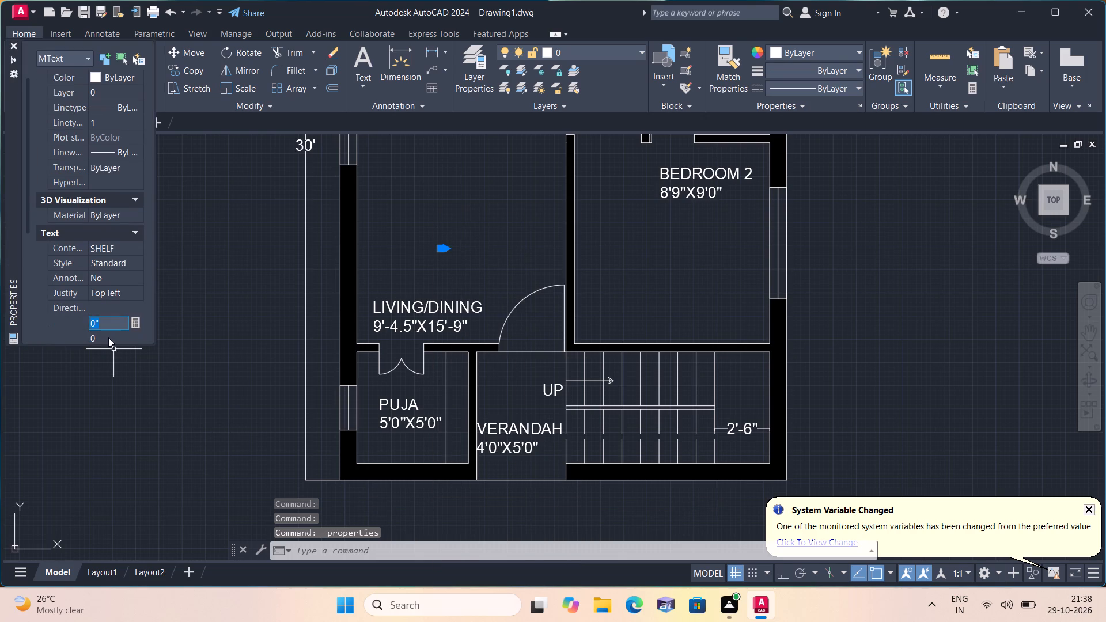
key(BackSpace)
text(6")
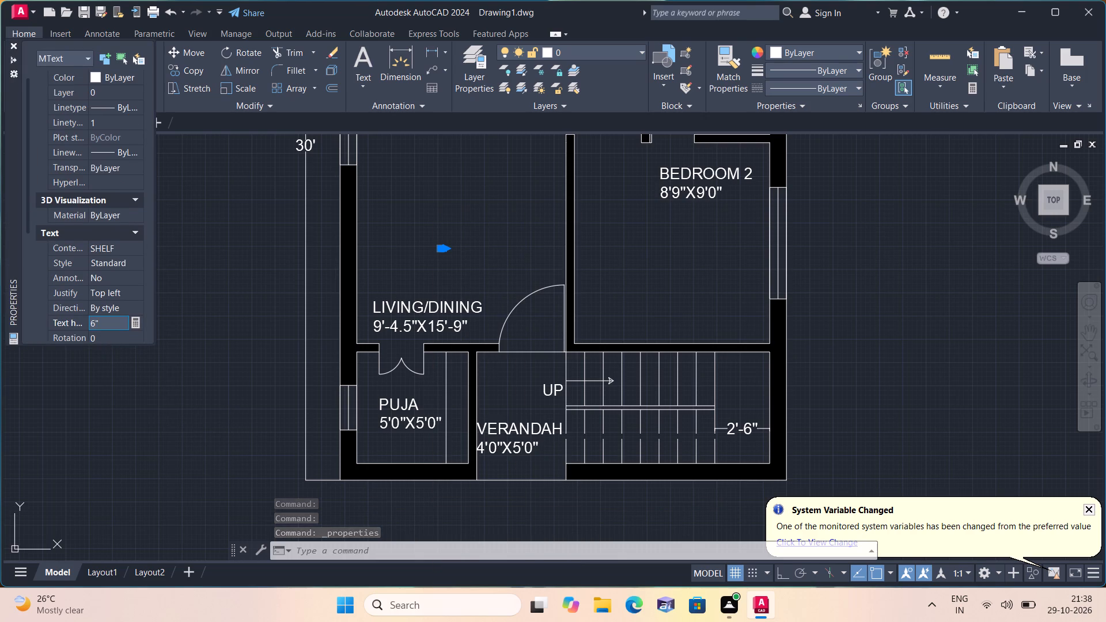
click(227, 263)
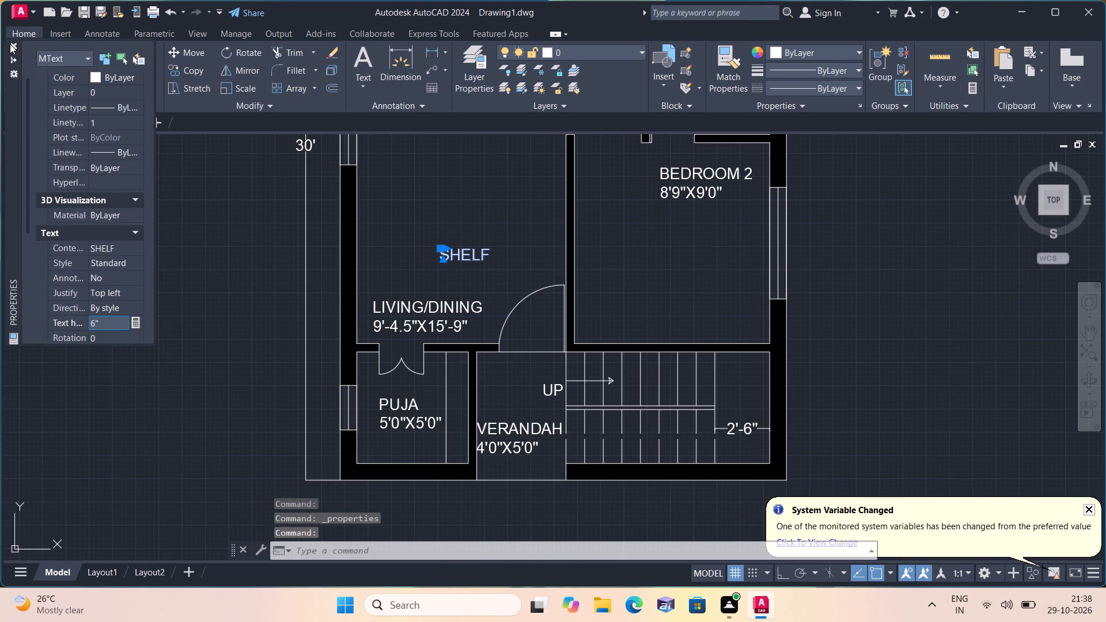
click(10, 44)
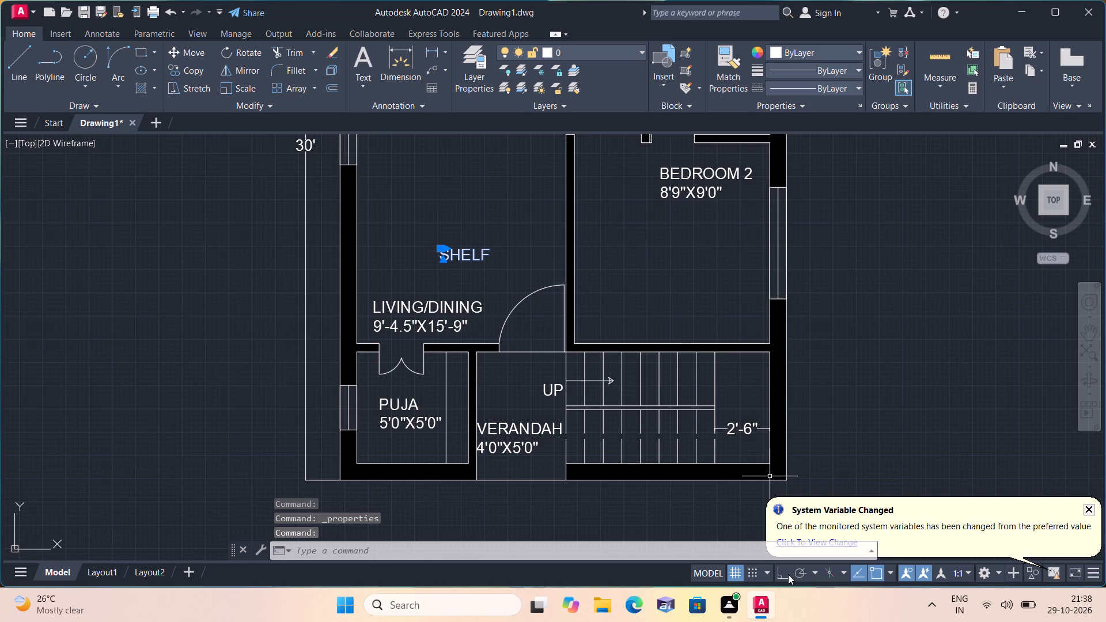
Rotate the SHELF text with Ortho on so that it reads vertically downward.
click(783, 570)
click(247, 50)
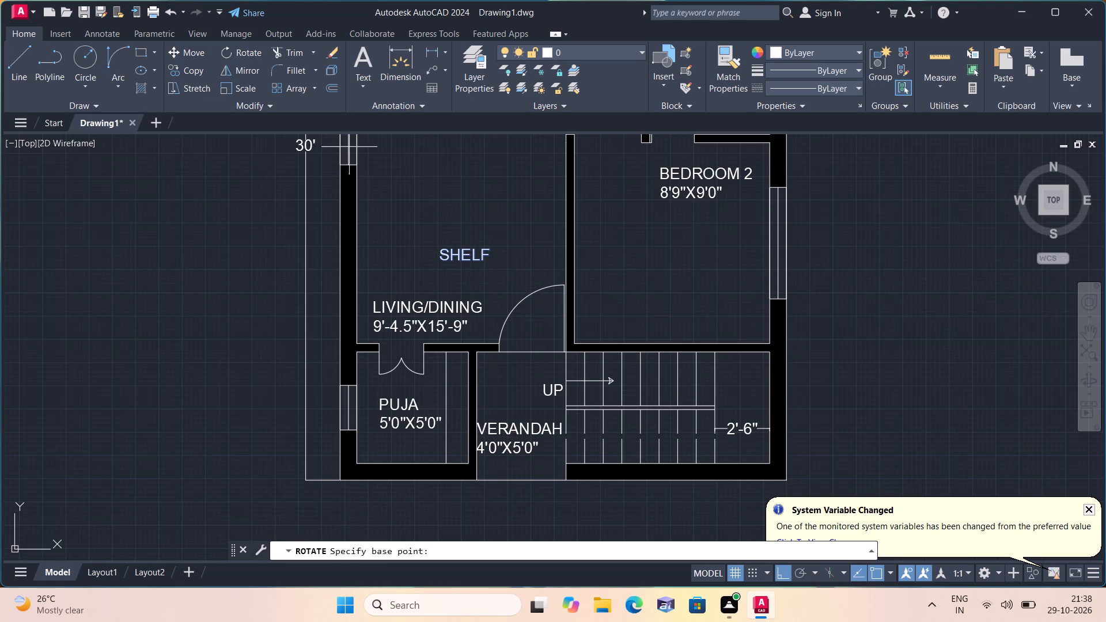
click(466, 260)
click(452, 283)
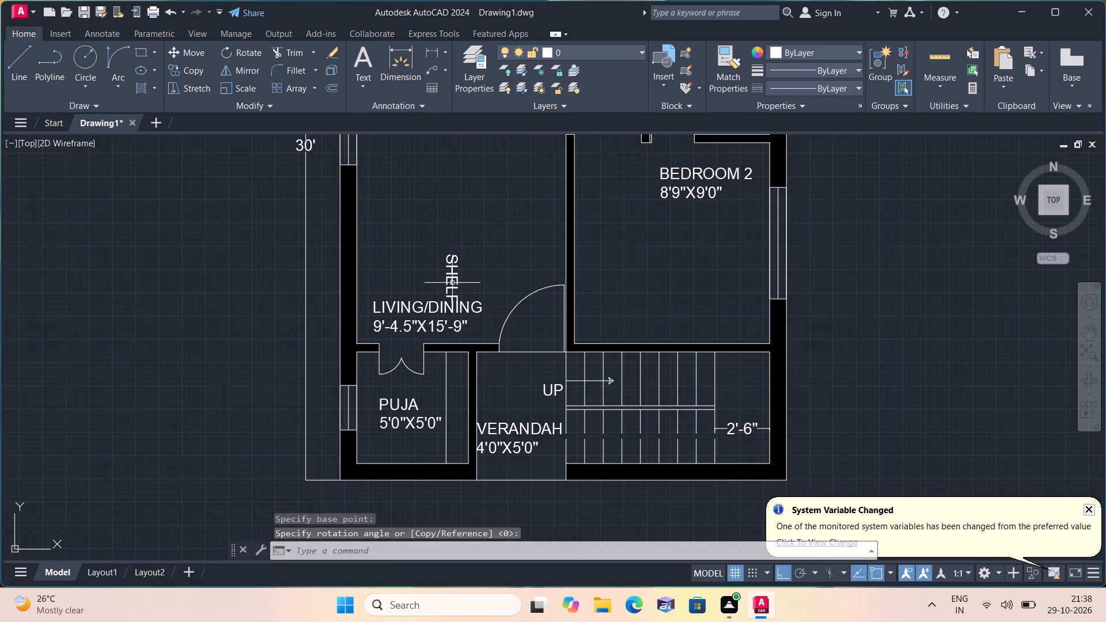
Turn Ortho off and move the vertical SHELF label into the narrow shelf strip of the puja room.
click(781, 574)
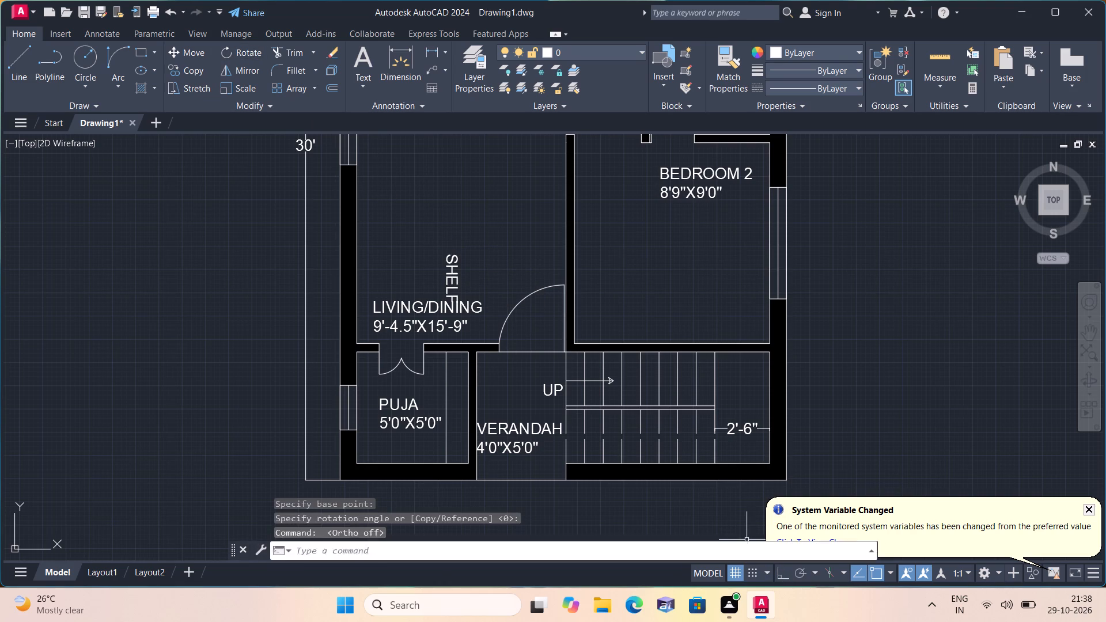
click(452, 282)
click(457, 252)
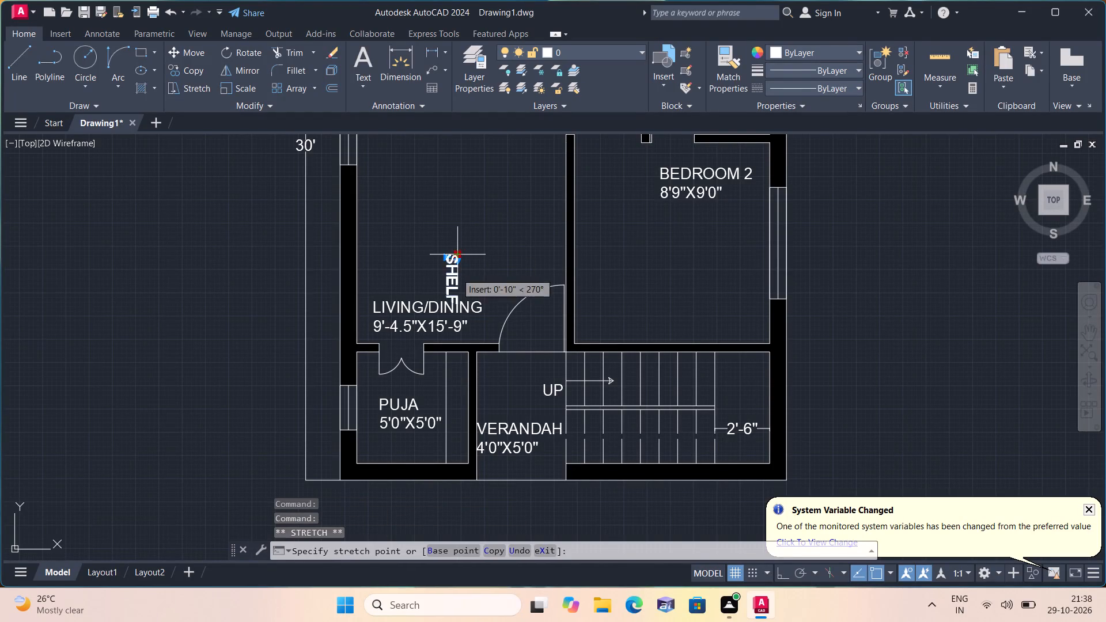
click(462, 377)
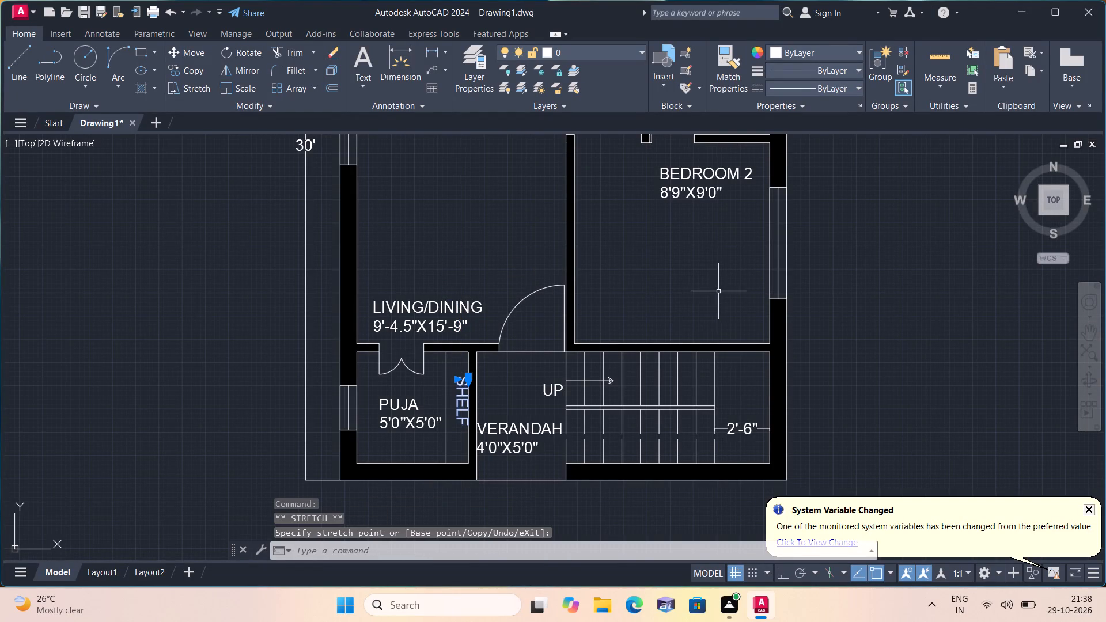
key(Escape)
Open the recent drawing sinks_2.dwg.
middle_drag(572, 258, 530, 355)
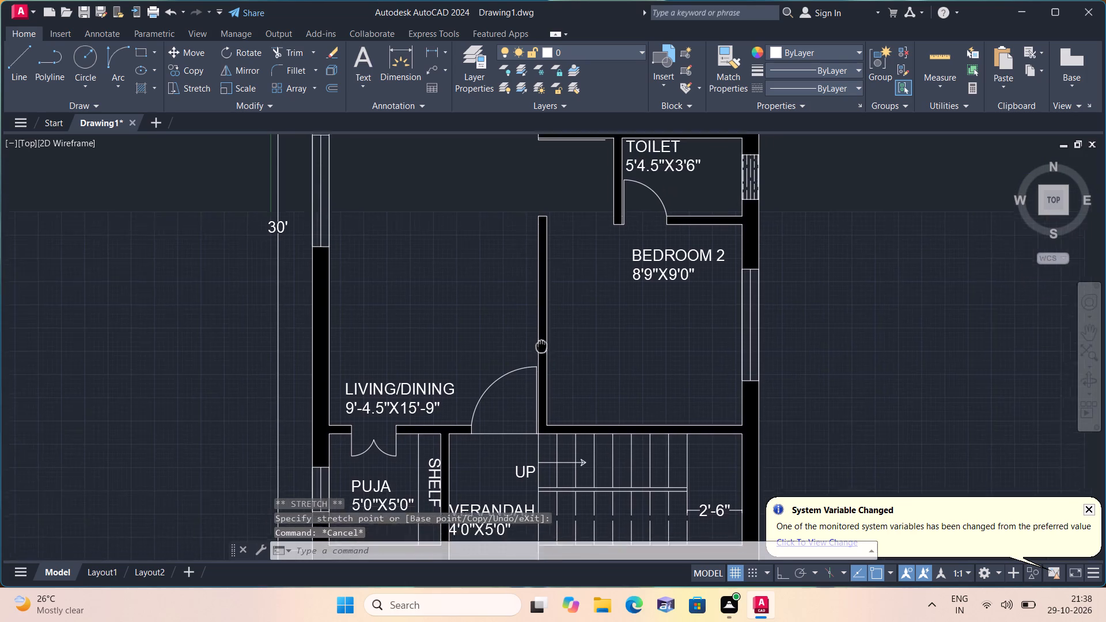
middle_drag(530, 355, 520, 364)
scroll(522, 363, down, 2)
middle_drag(525, 319, 448, 364)
scroll(501, 327, down, 1)
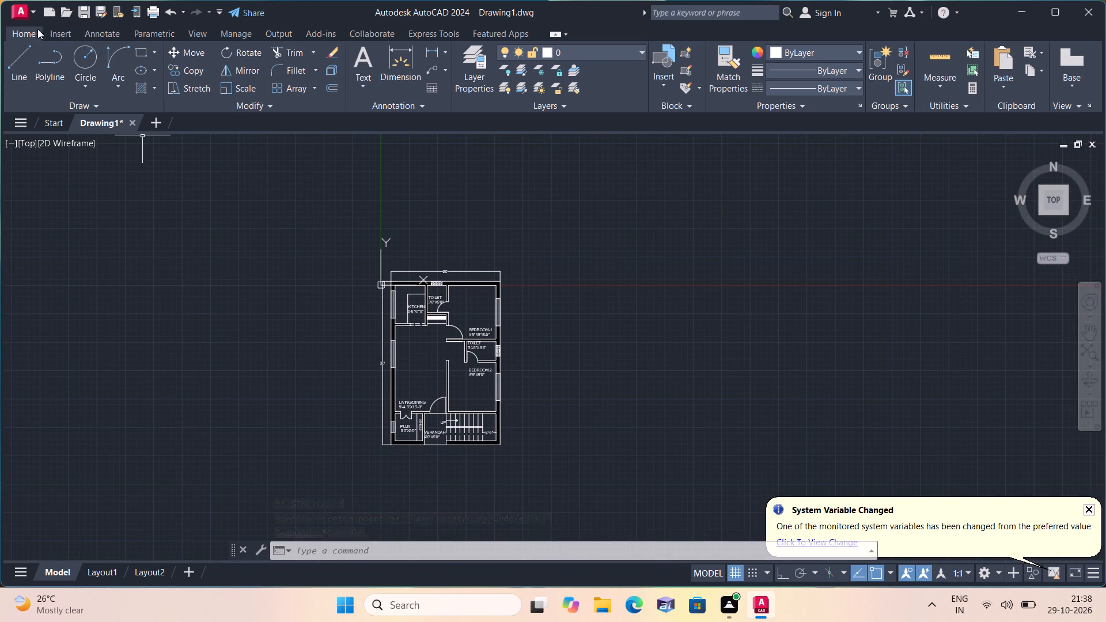
drag(19, 8, 38, 35)
click(155, 145)
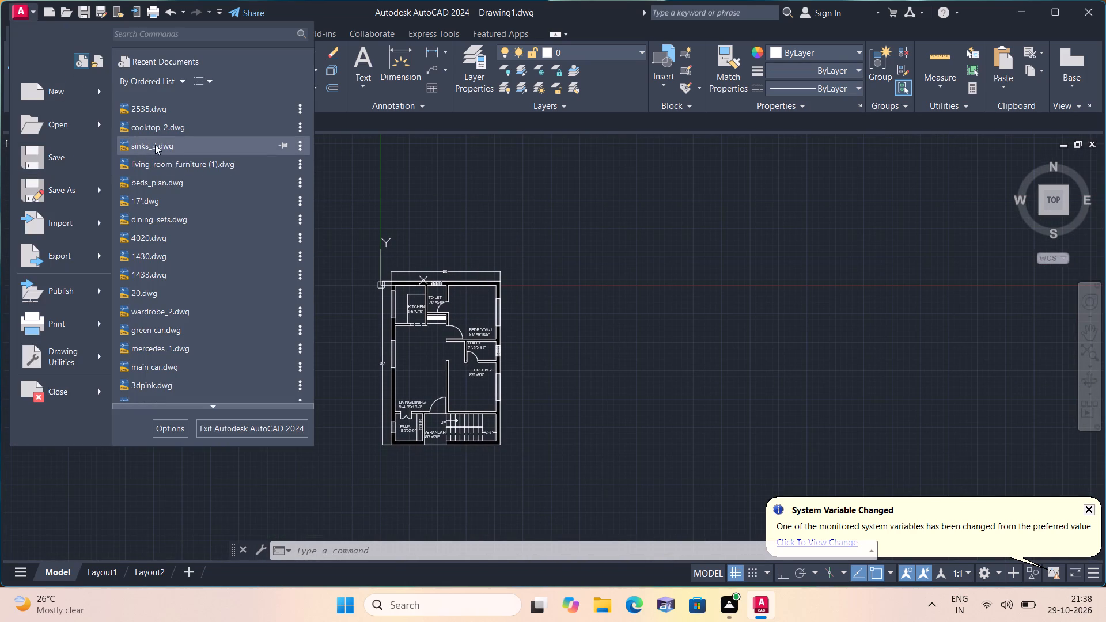
Copy the nearly square single-bowl sink in the lowest row to the clipboard.
click(460, 401)
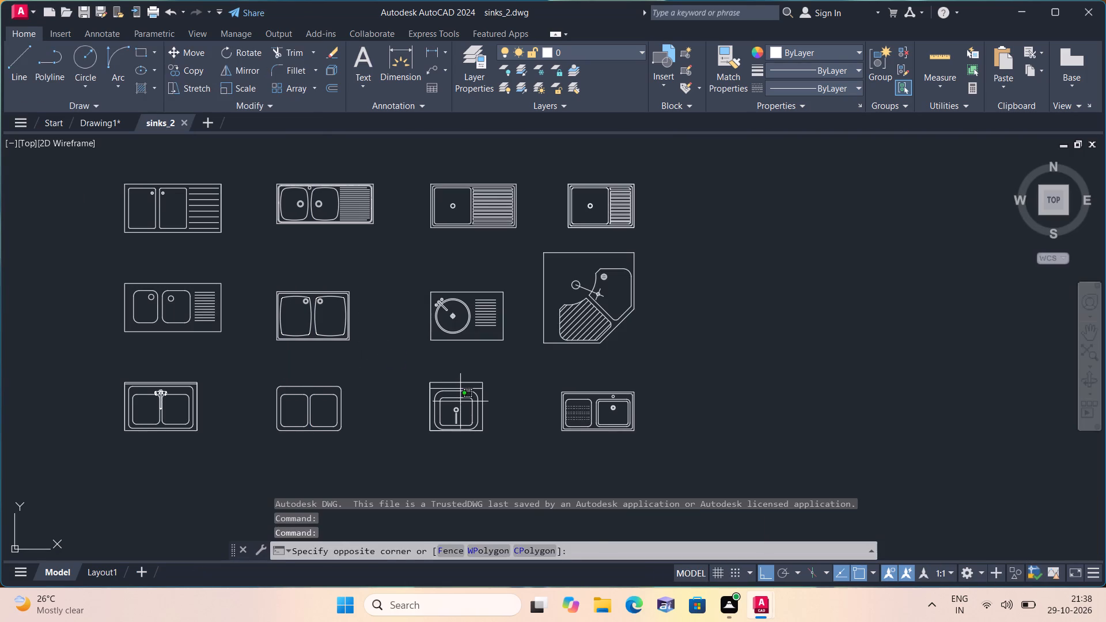
click(456, 388)
key(ctrl+c)
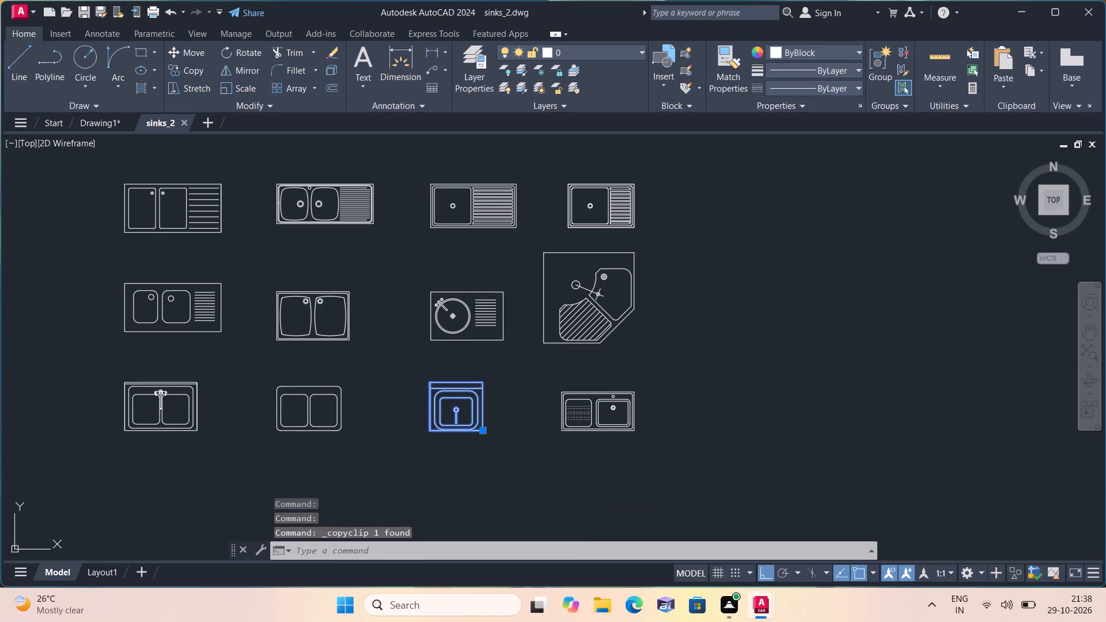
Paste the copied sink into Drawing1, just above the floor plan.
click(106, 118)
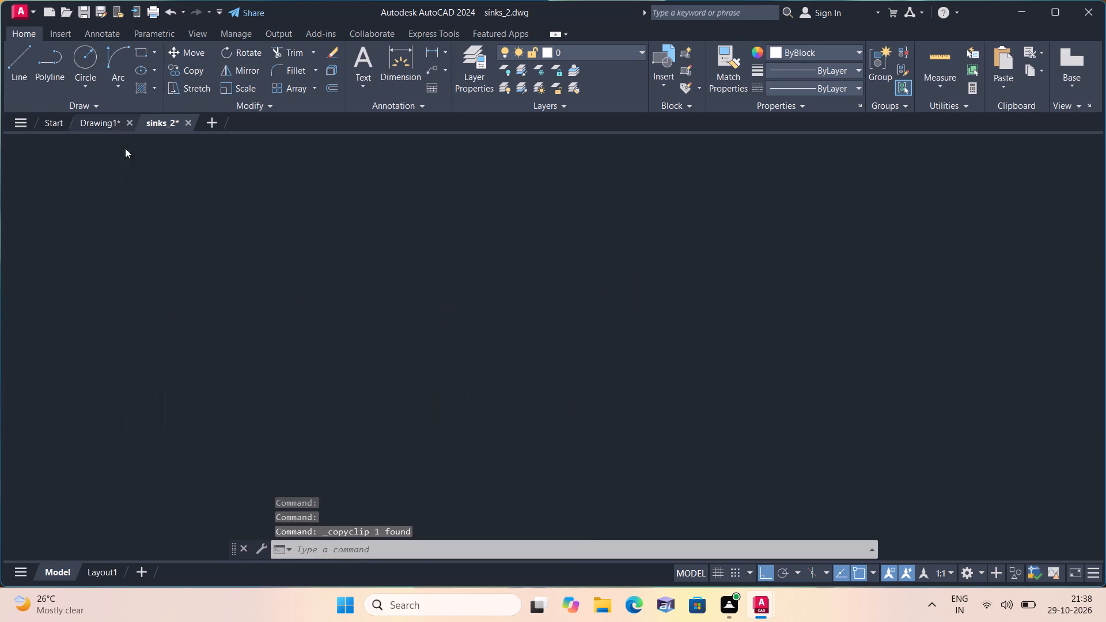
key(ctrl+v)
click(264, 223)
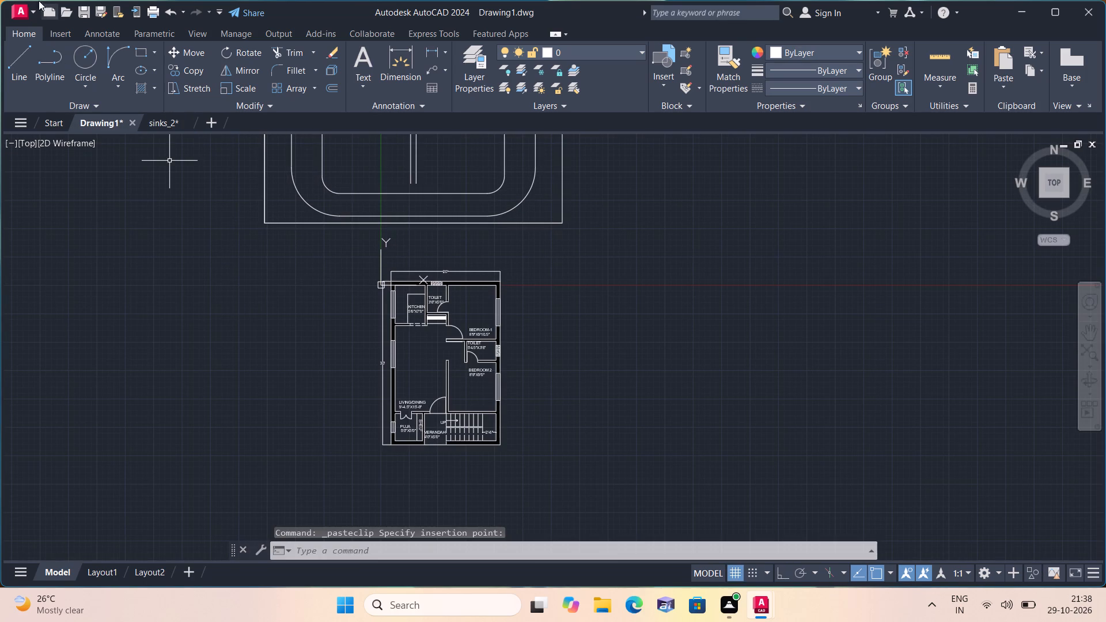
Open the recent drawing dining_sets.dwg and copy its lower-row, leftmost square table with four chairs to the clipboard.
click(21, 13)
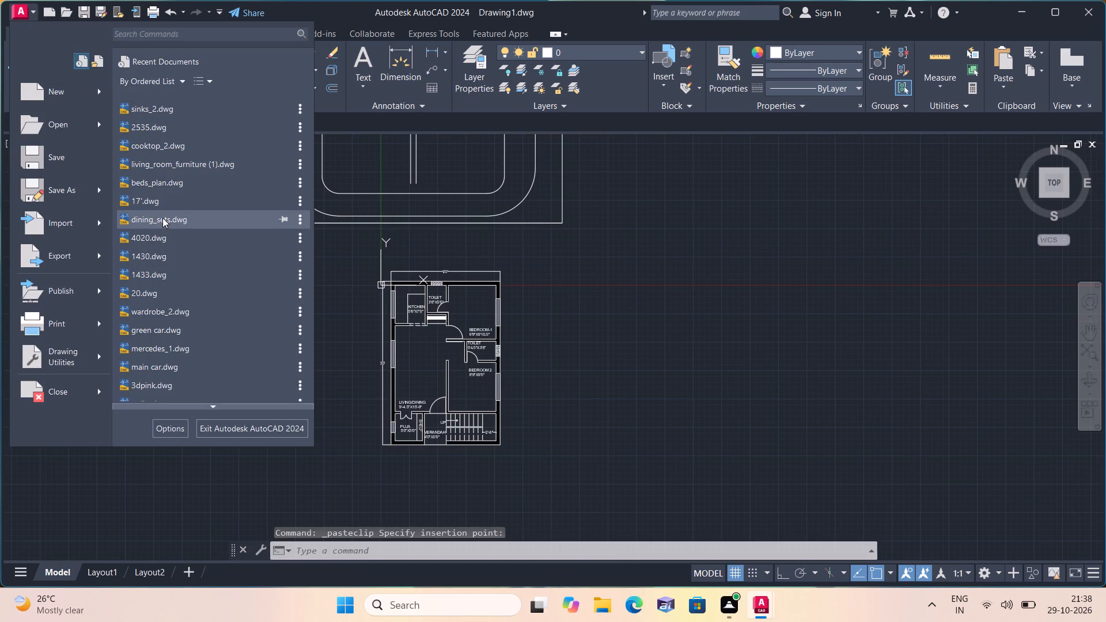
click(162, 218)
drag(422, 455, 418, 424)
click(258, 221)
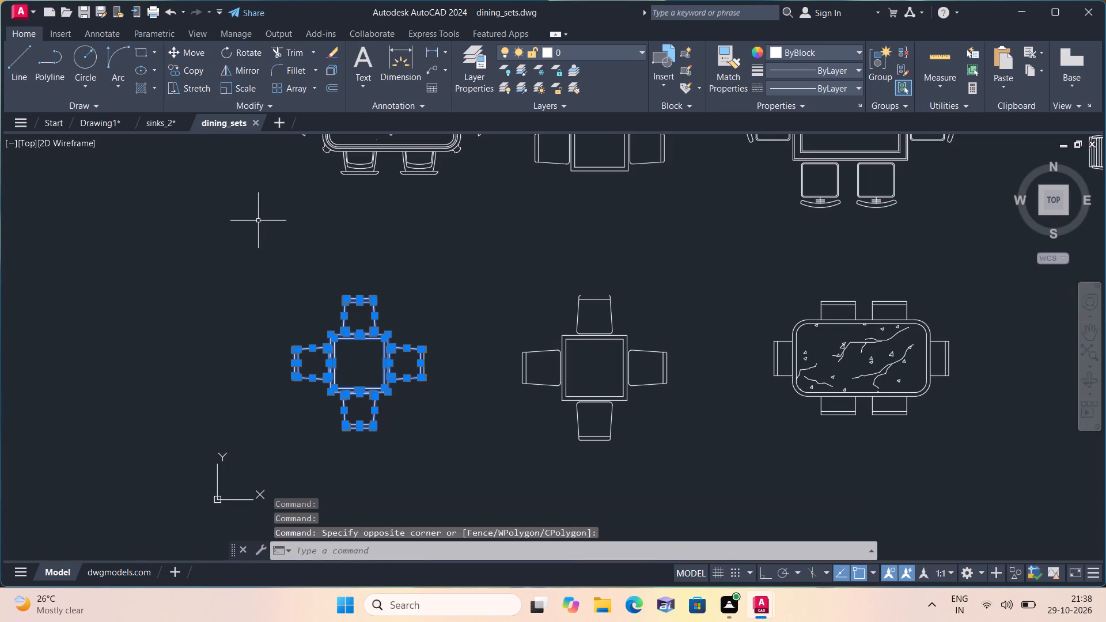
key(ctrl+c)
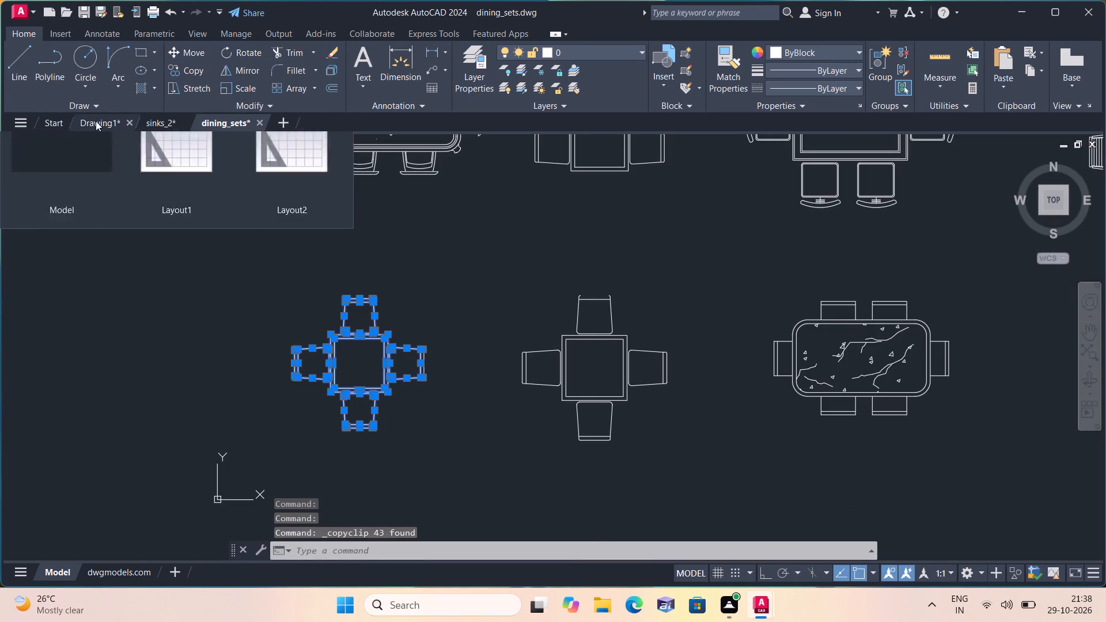
Paste the four-chair dining set into Drawing1, in the empty space to the right of the sink and floor plan.
click(96, 121)
key(ctrl+v)
scroll(312, 319, down, 1)
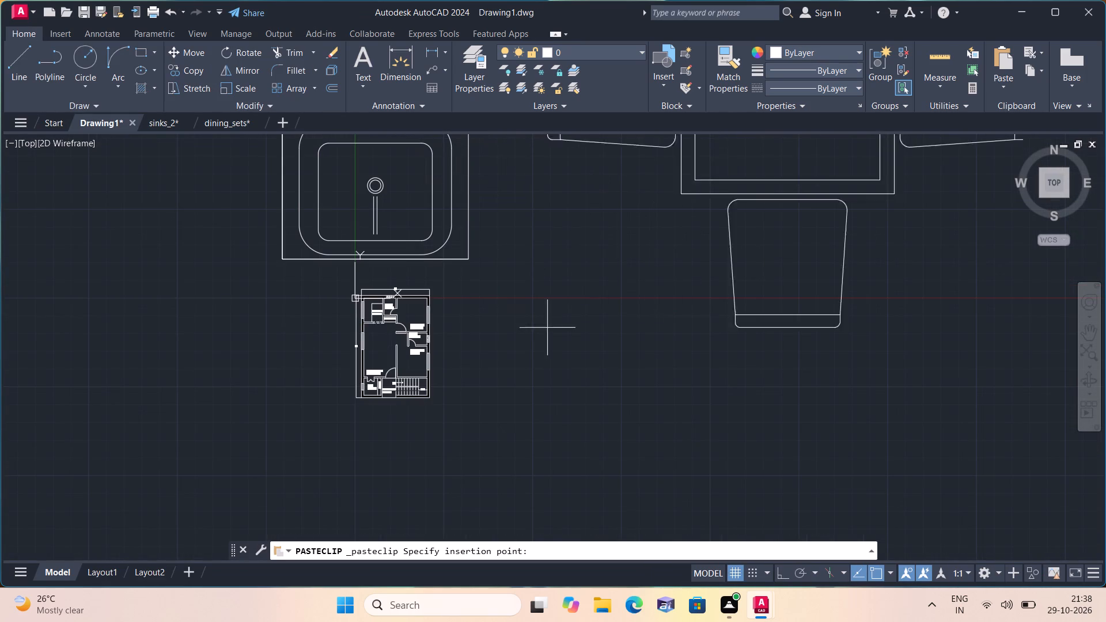
click(683, 296)
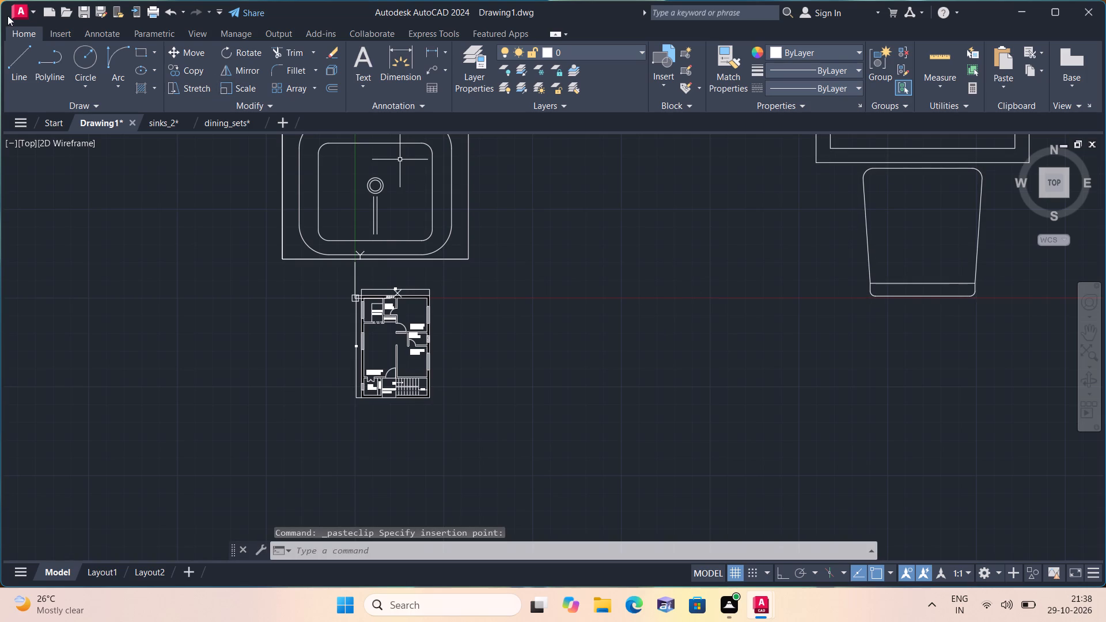
Open the recent drawing living_room_furniture (1).dwg and copy the three-seat sofa with cushions and the oval table below it.
click(27, 14)
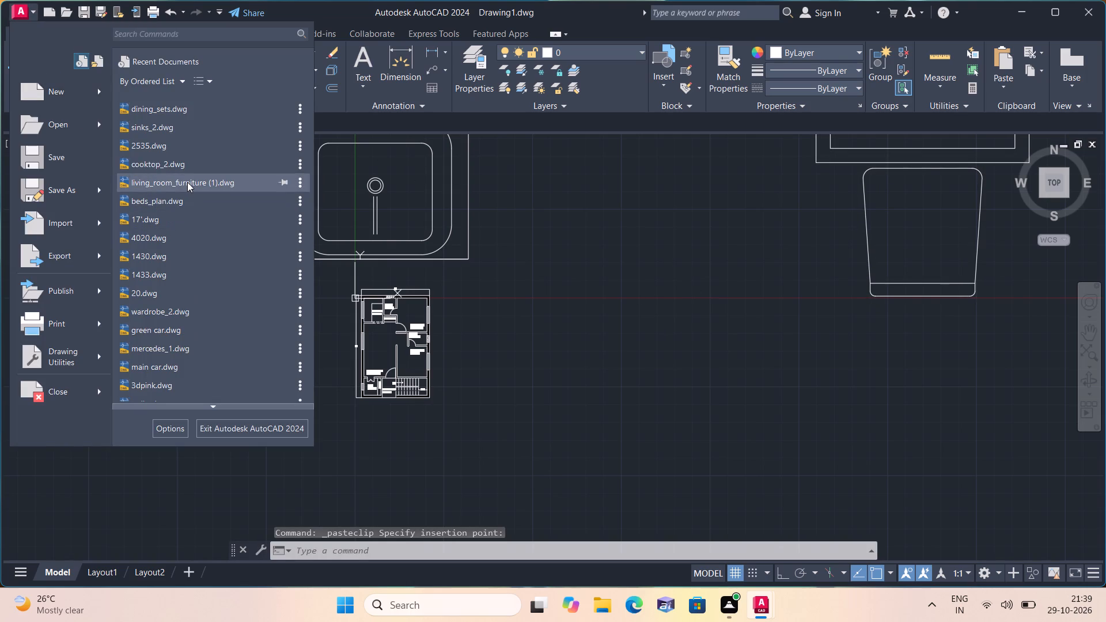
click(187, 182)
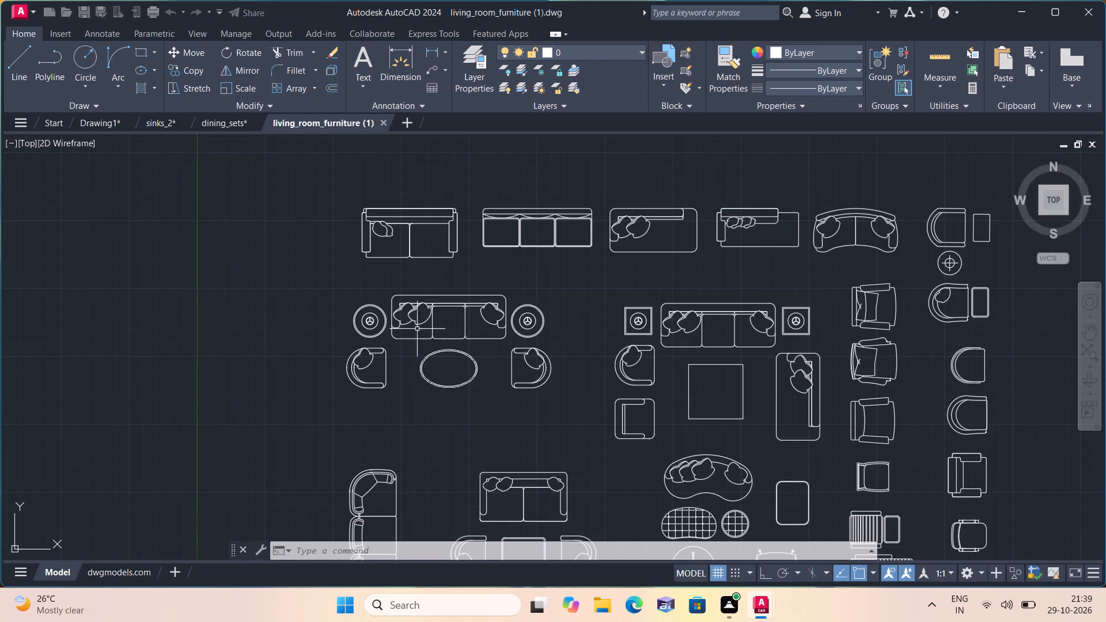
scroll(484, 338, up, 1)
click(524, 347)
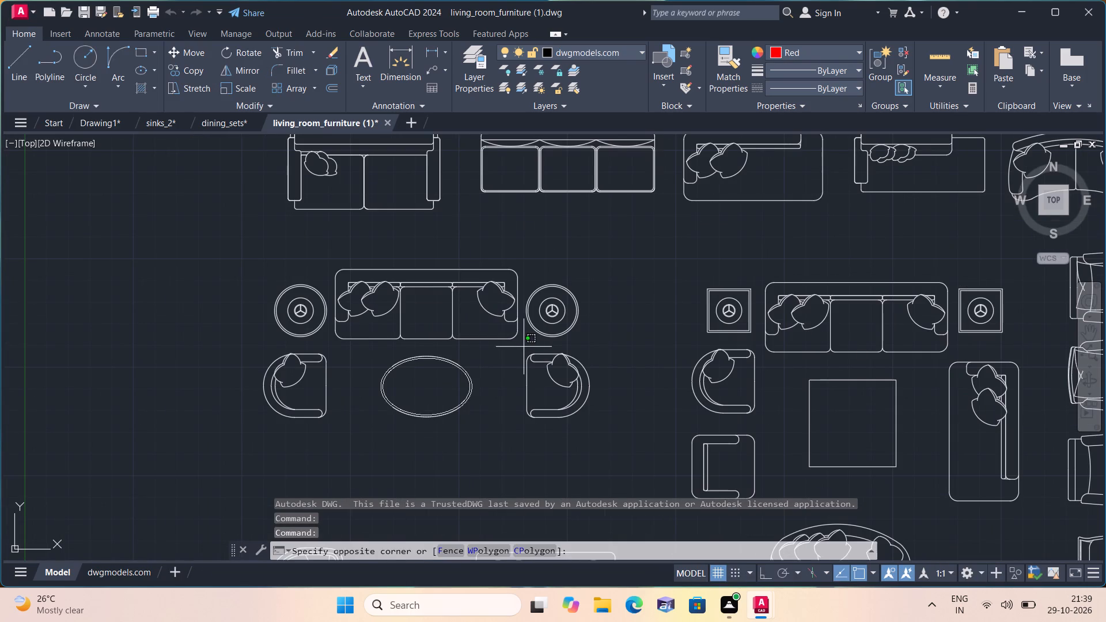
click(333, 253)
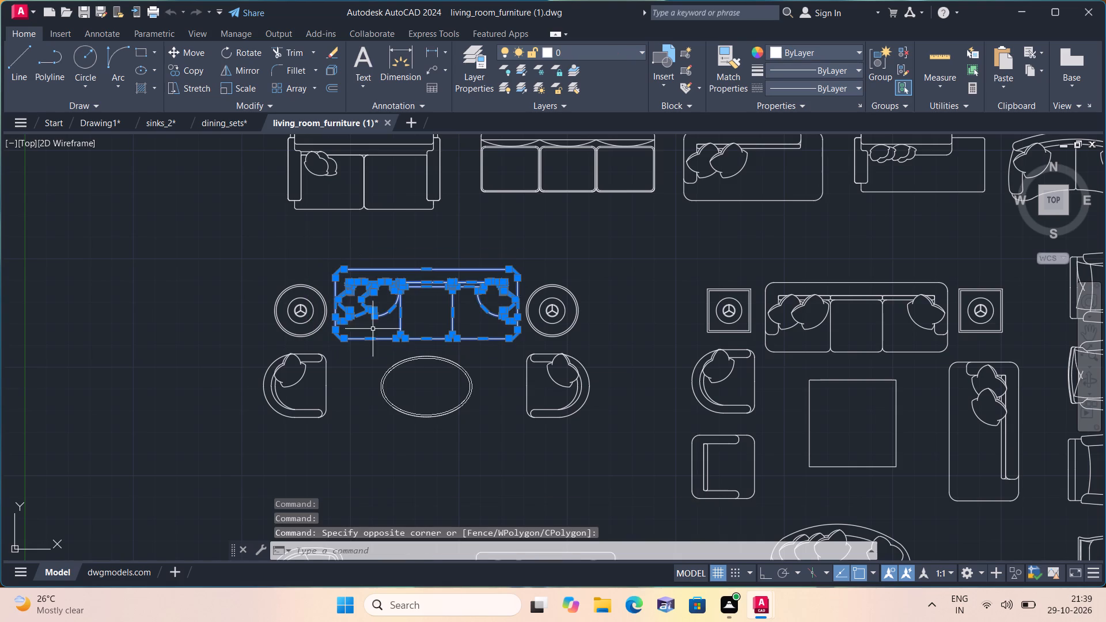
click(427, 419)
click(427, 414)
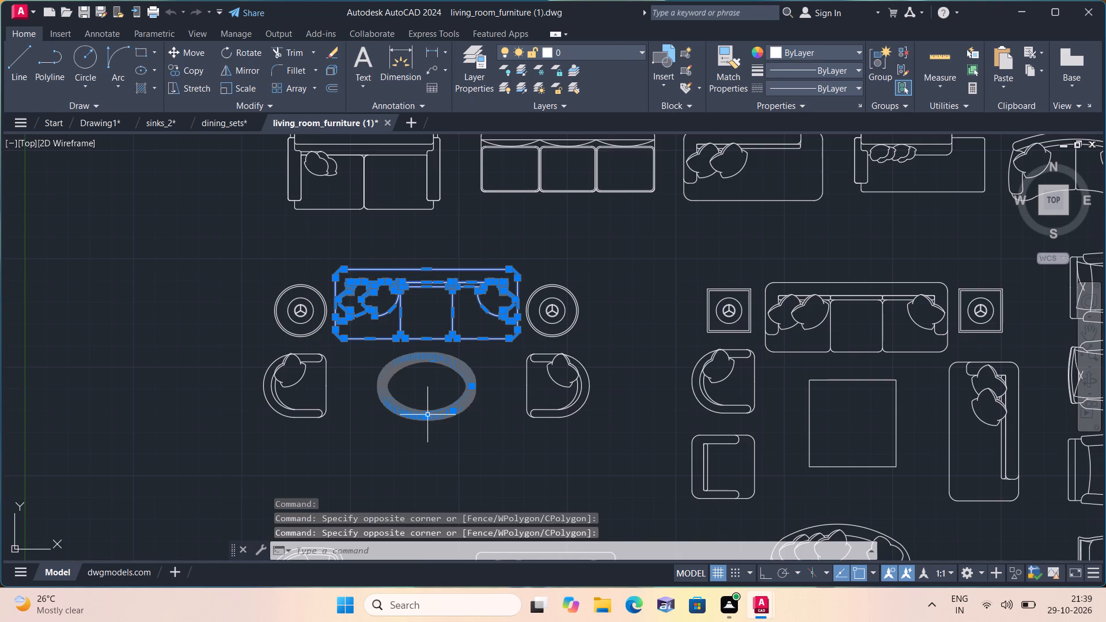
key(ctrl+c)
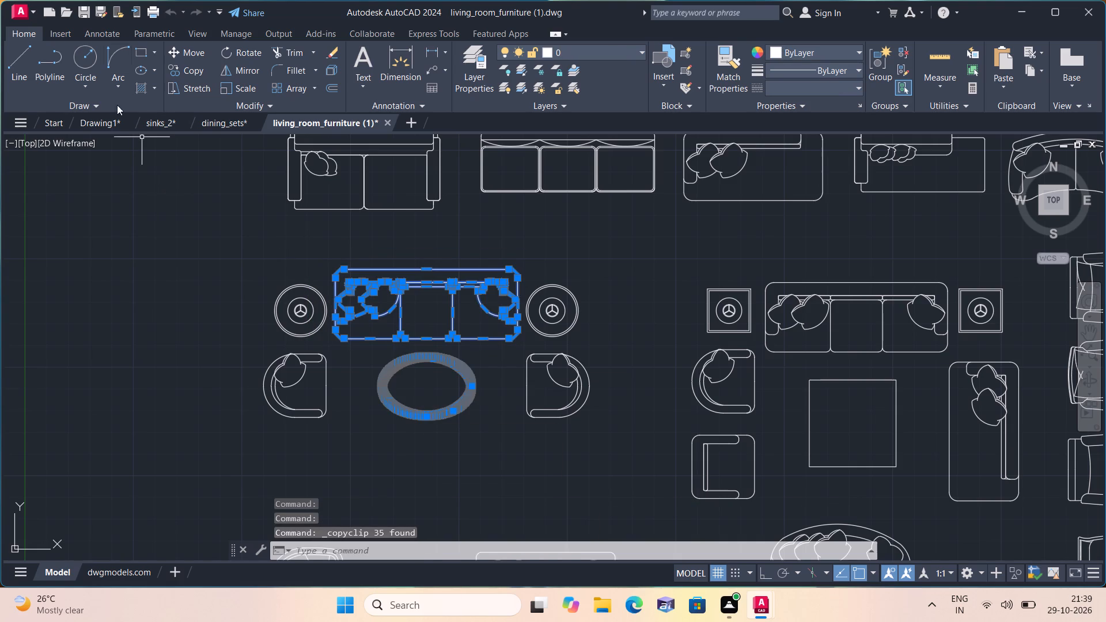
Paste the sofa and oval table into Drawing1, in the empty space to the left of the sink.
click(93, 120)
key(ctrl+v)
ctrl+scroll(160, 264, down, 2)
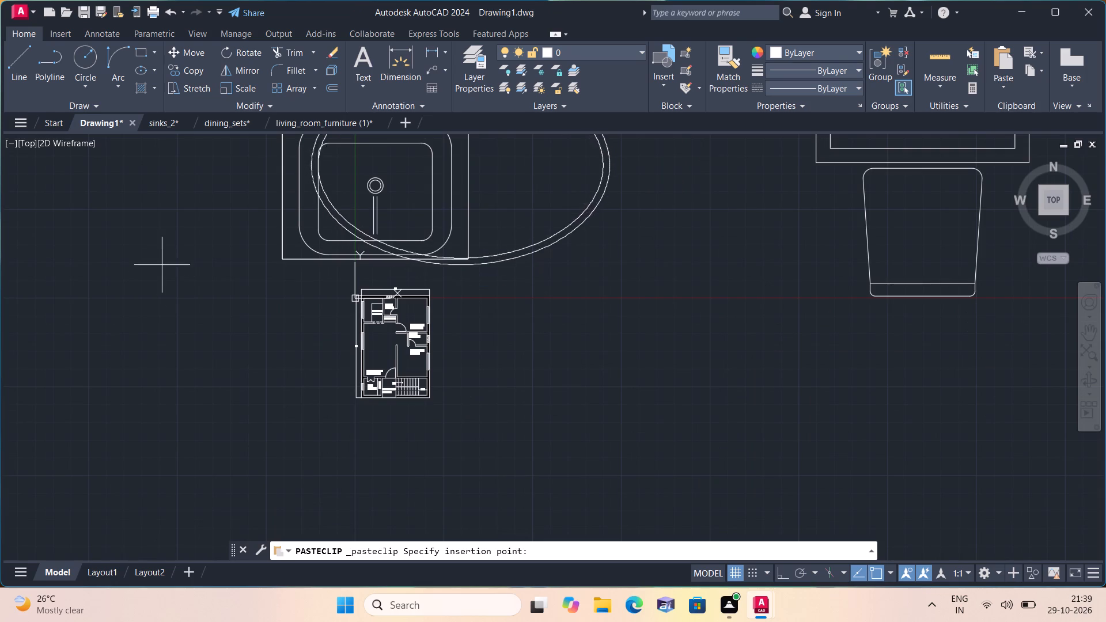
ctrl+scroll(160, 264, down, 1)
scroll(179, 320, down, 3)
click(270, 381)
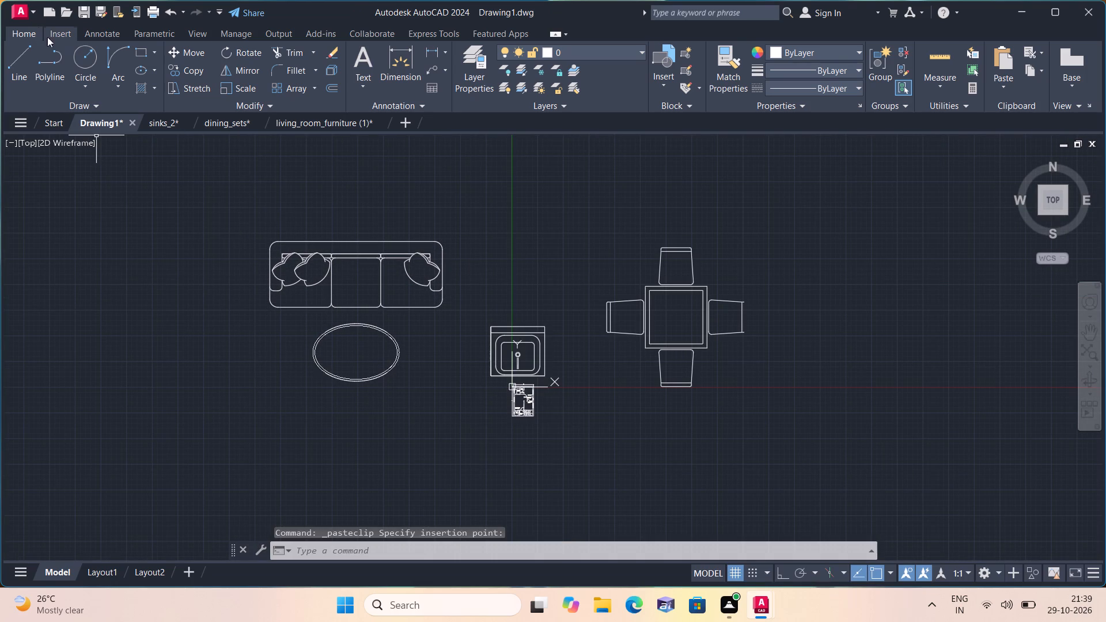
Open beds_plan.dwg and copy the third bed in the lower row, with both nightstands, plus the small oval fixture at the far right.
click(21, 10)
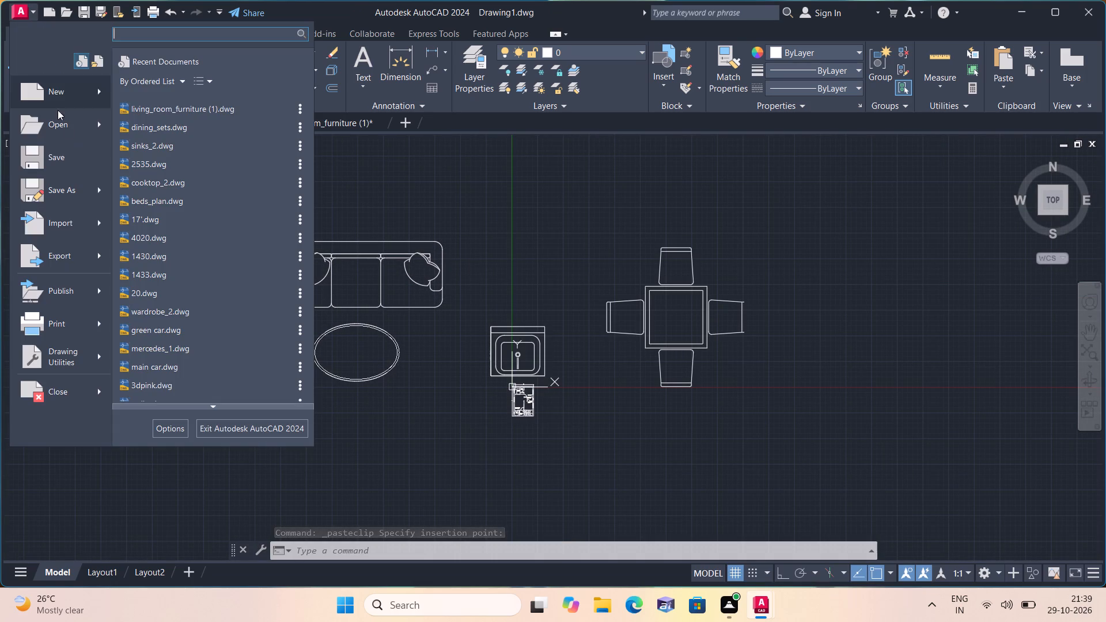
click(181, 194)
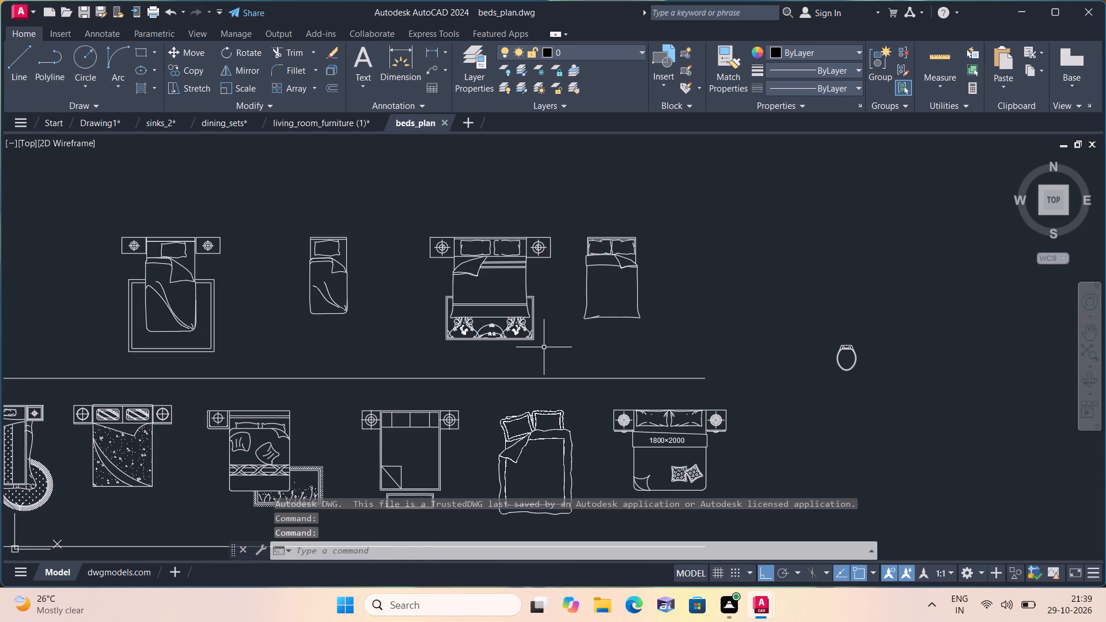
click(544, 347)
click(566, 360)
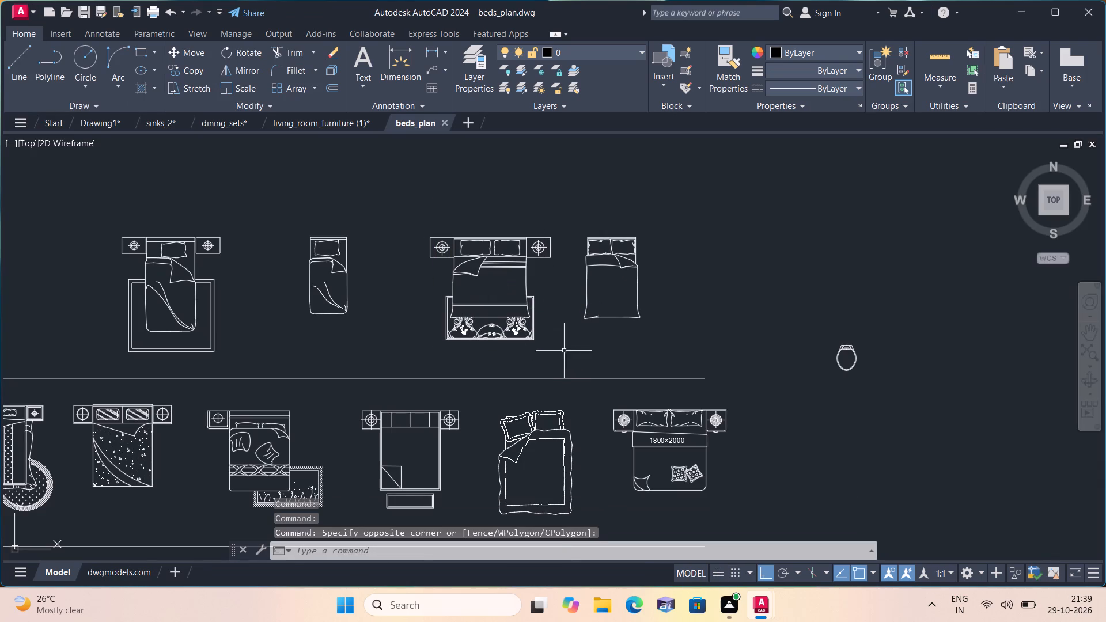
middle_drag(101, 453, 193, 301)
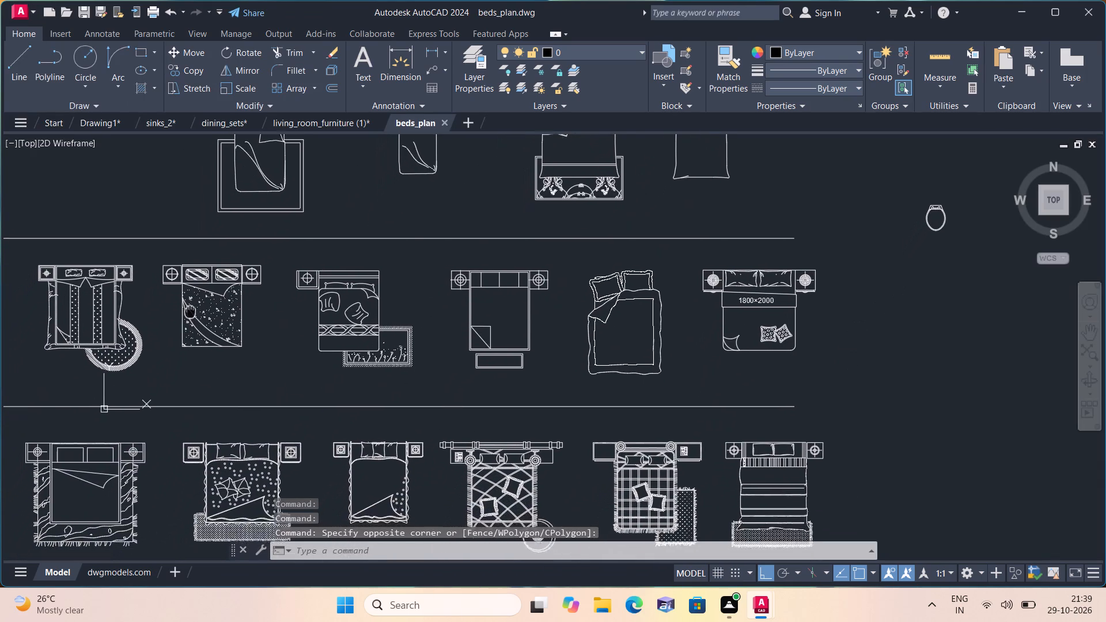
middle_drag(193, 301, 200, 290)
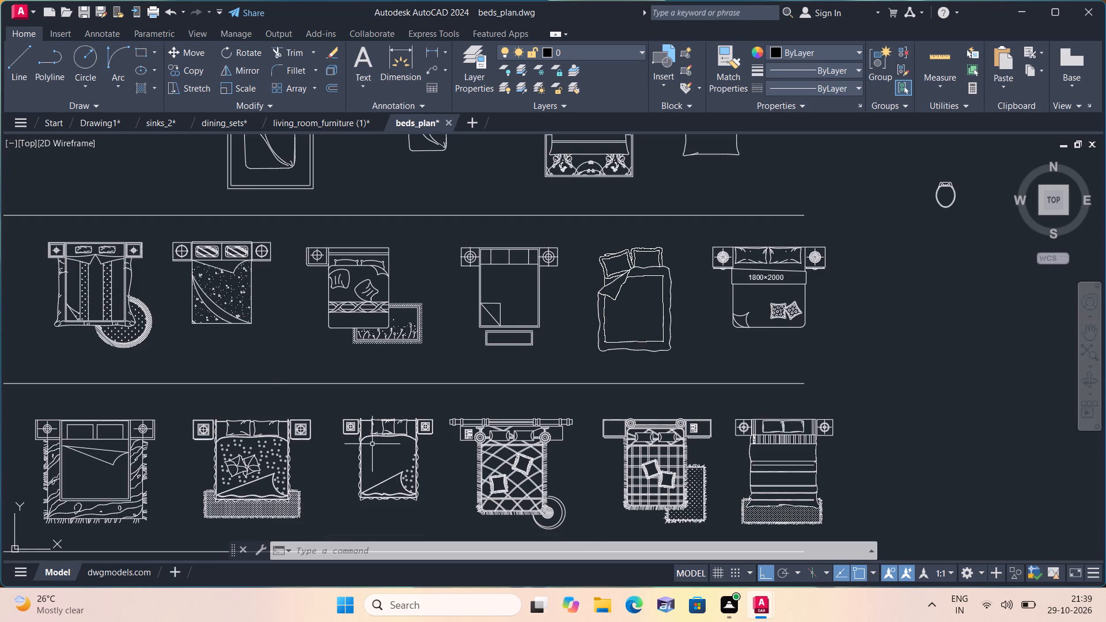
click(331, 407)
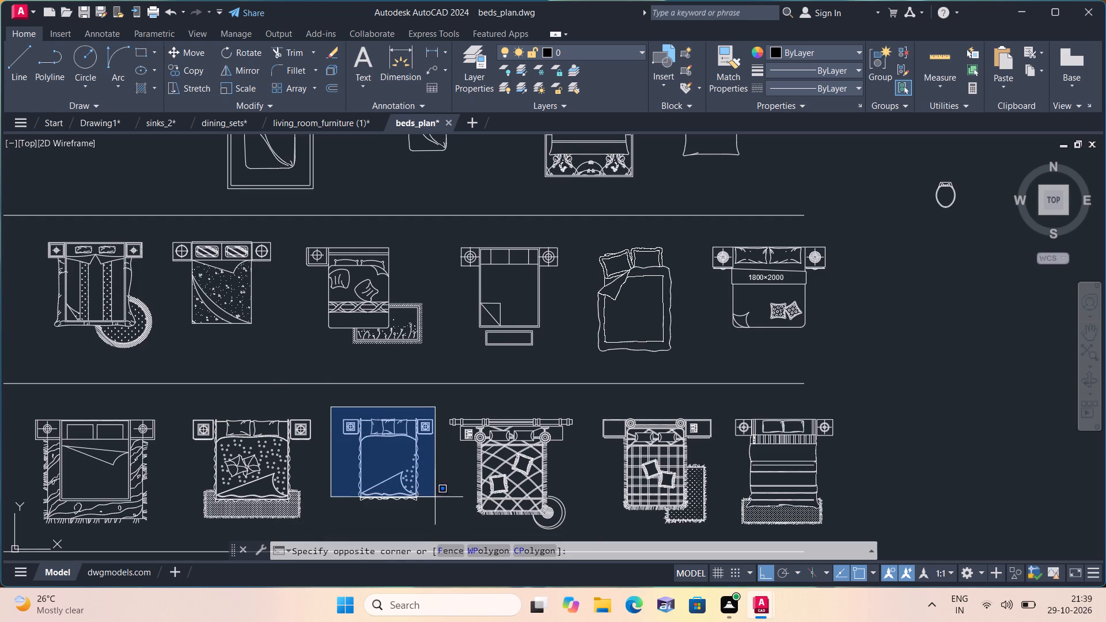
click(438, 521)
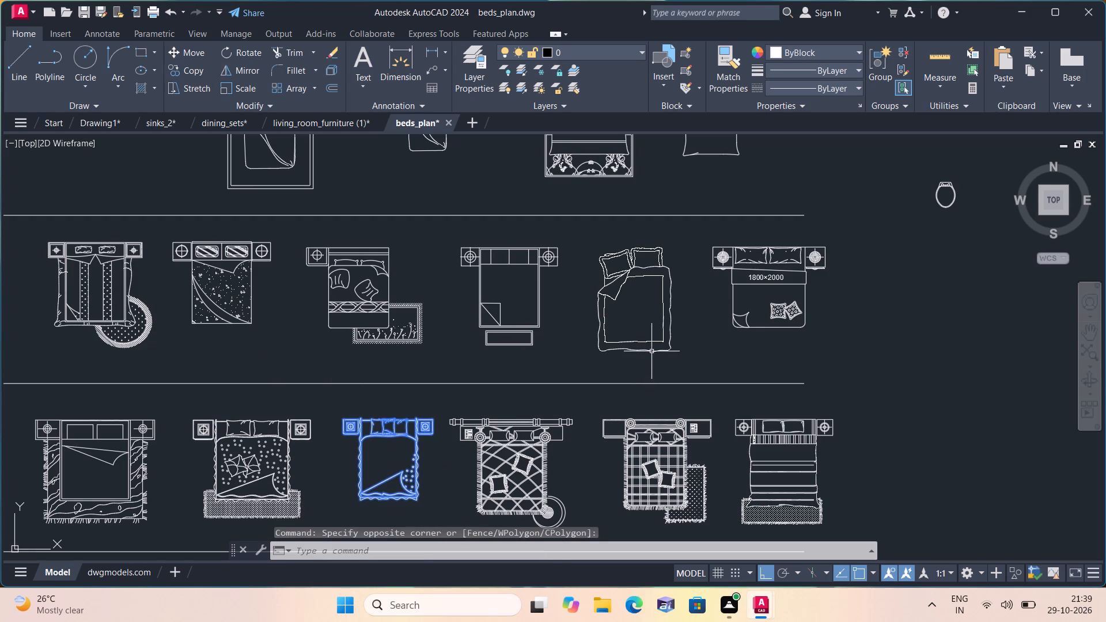
click(921, 180)
click(963, 220)
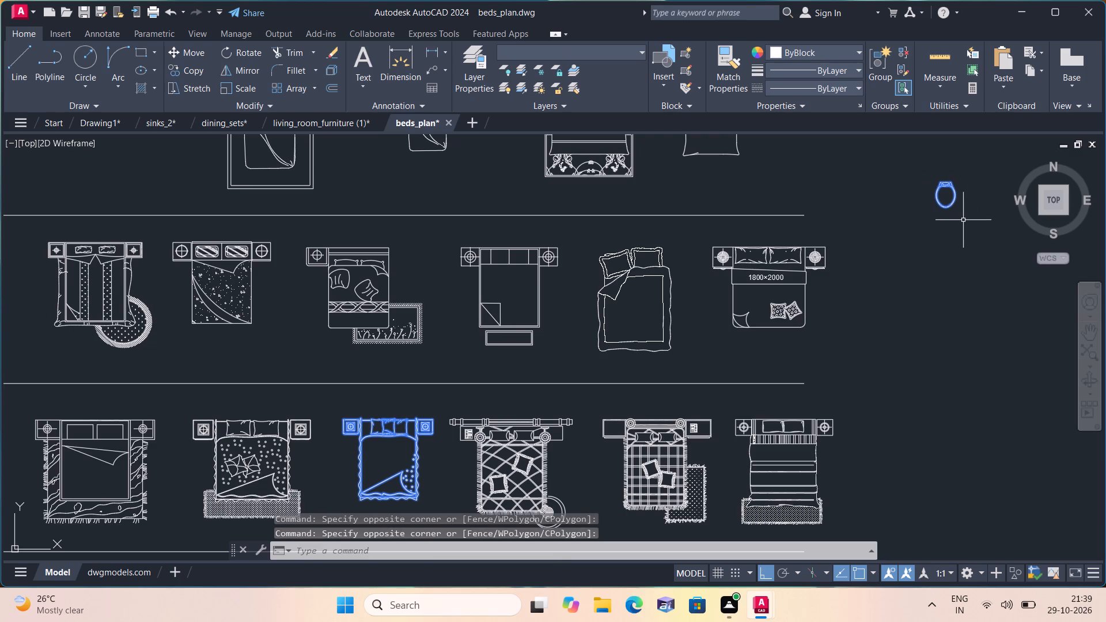
key(ctrl+c)
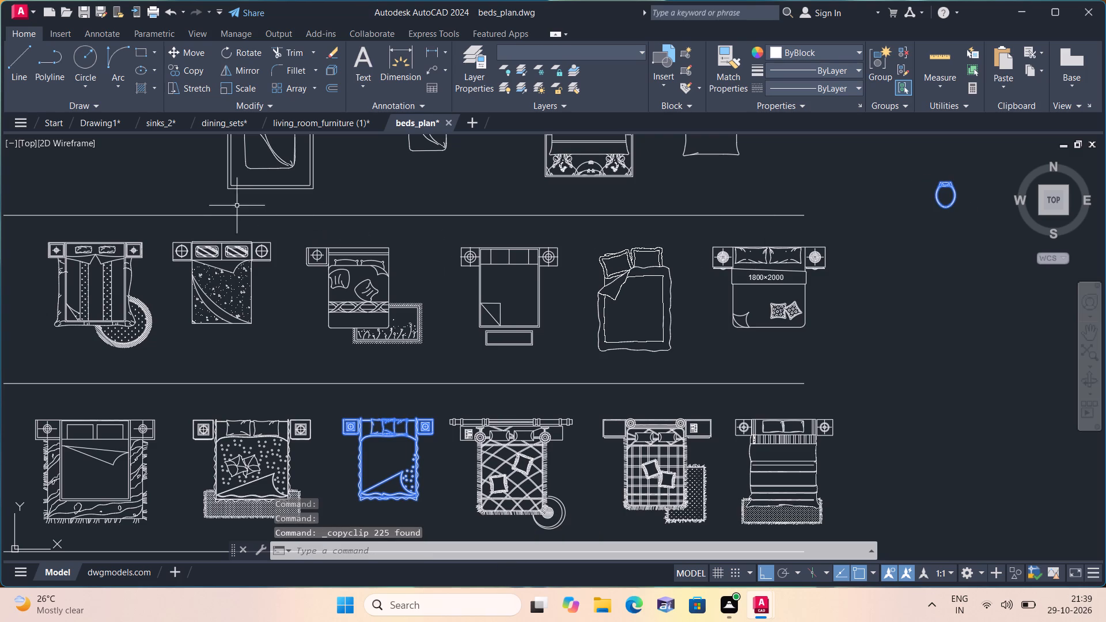
Paste the bed and oval fixture into Drawing1, with the bed above and to the left of the sofa.
click(94, 120)
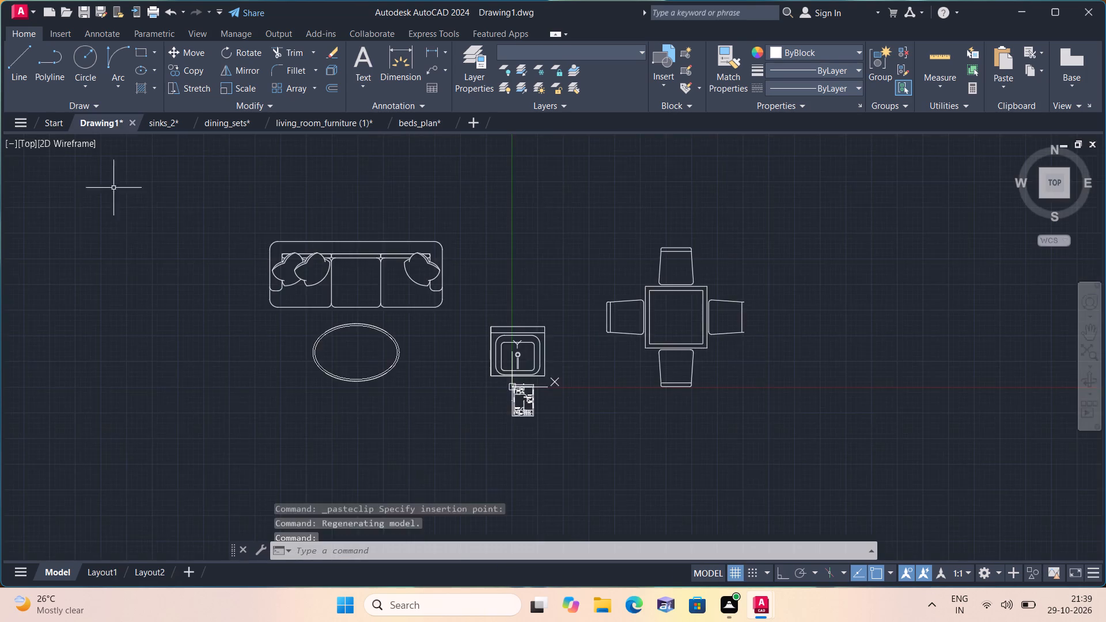
key(ctrl+v)
ctrl+scroll(137, 237, down, 1)
click(118, 236)
scroll(128, 264, down, 1)
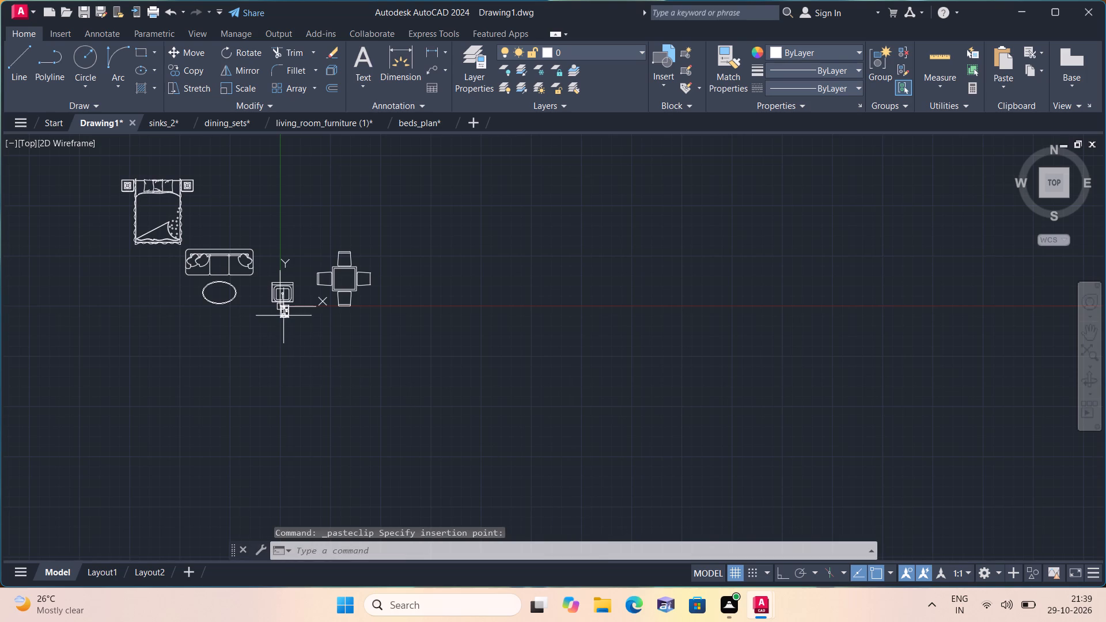
Copy the bed with its two nightstands to an empty spot above the sink and dining set.
middle_drag(241, 282, 323, 371)
scroll(254, 320, up, 2)
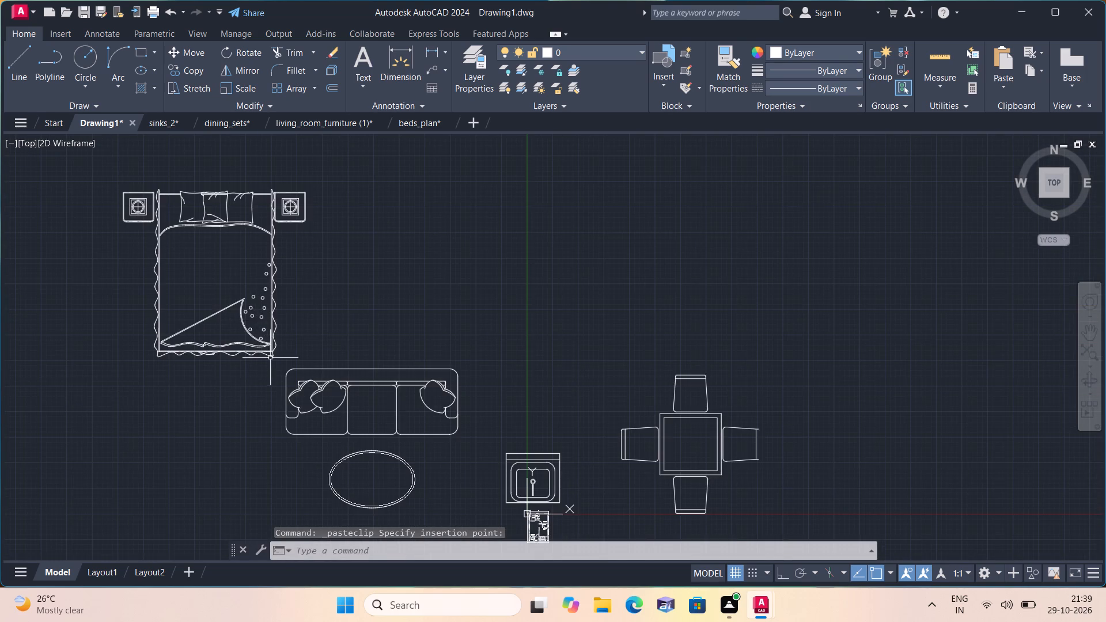
scroll(272, 367, up, 1)
click(291, 363)
middle_drag(259, 326, 391, 435)
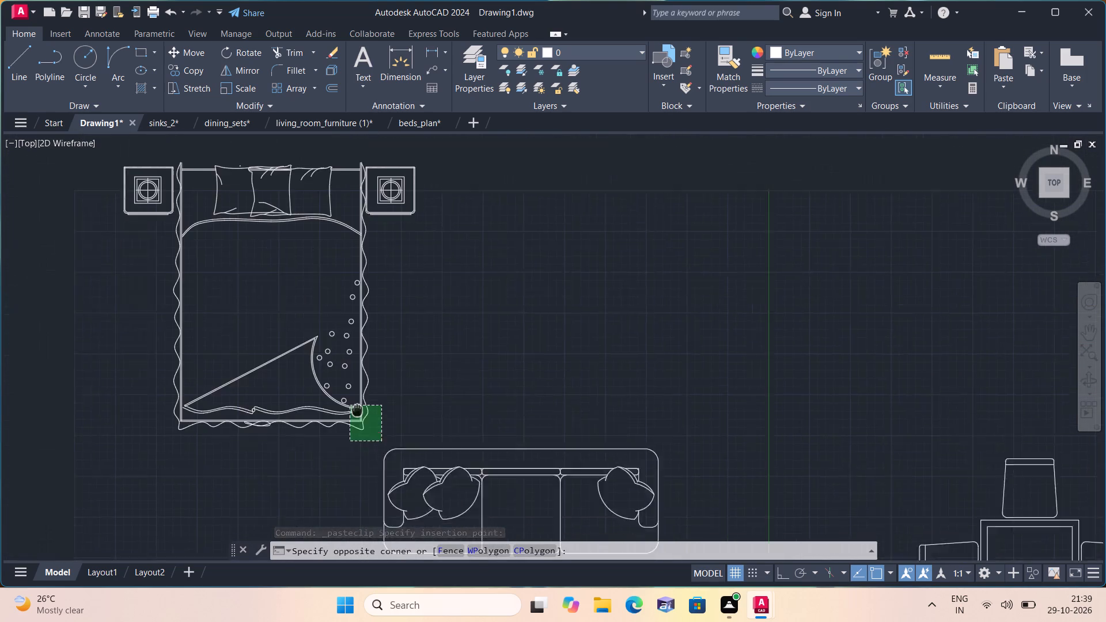
middle_drag(391, 435, 397, 439)
click(162, 184)
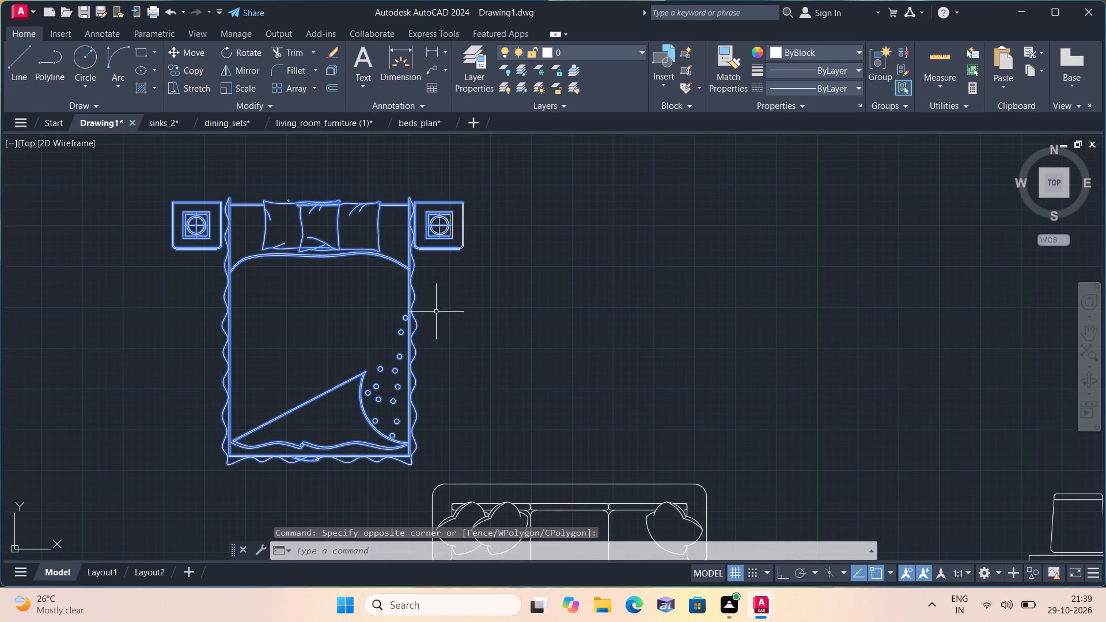
click(502, 305)
click(187, 185)
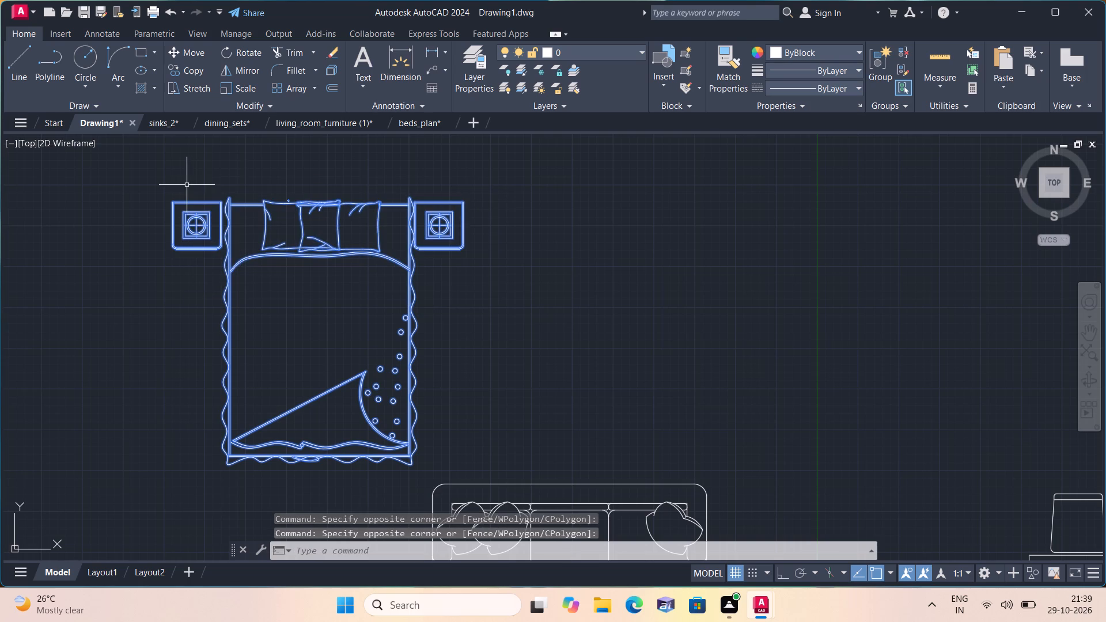
click(192, 66)
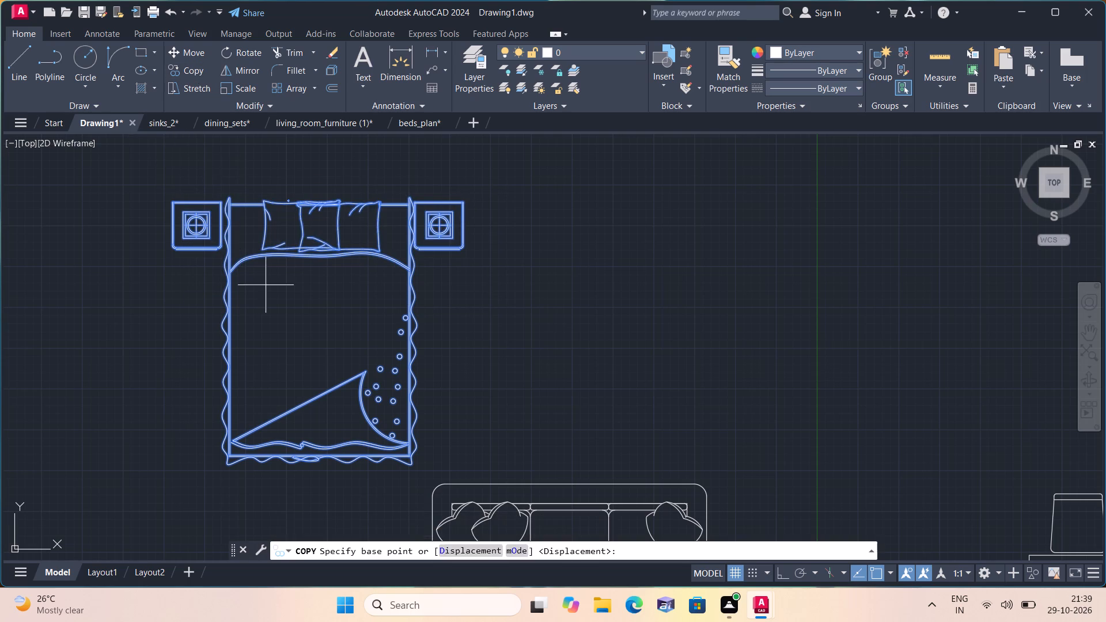
click(276, 294)
scroll(350, 259, down, 3)
click(499, 204)
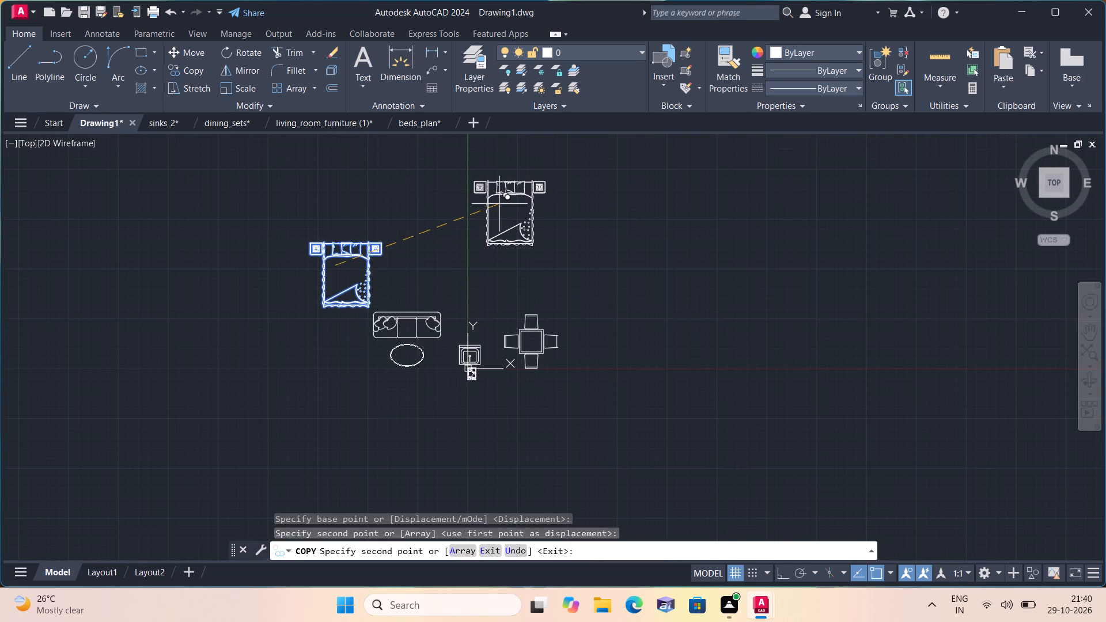
key(Escape)
Rotate the copied upper bed with its nightstands by 270 degrees, turning Ortho on to constrain the angle.
scroll(499, 204, down, 2)
scroll(501, 205, up, 2)
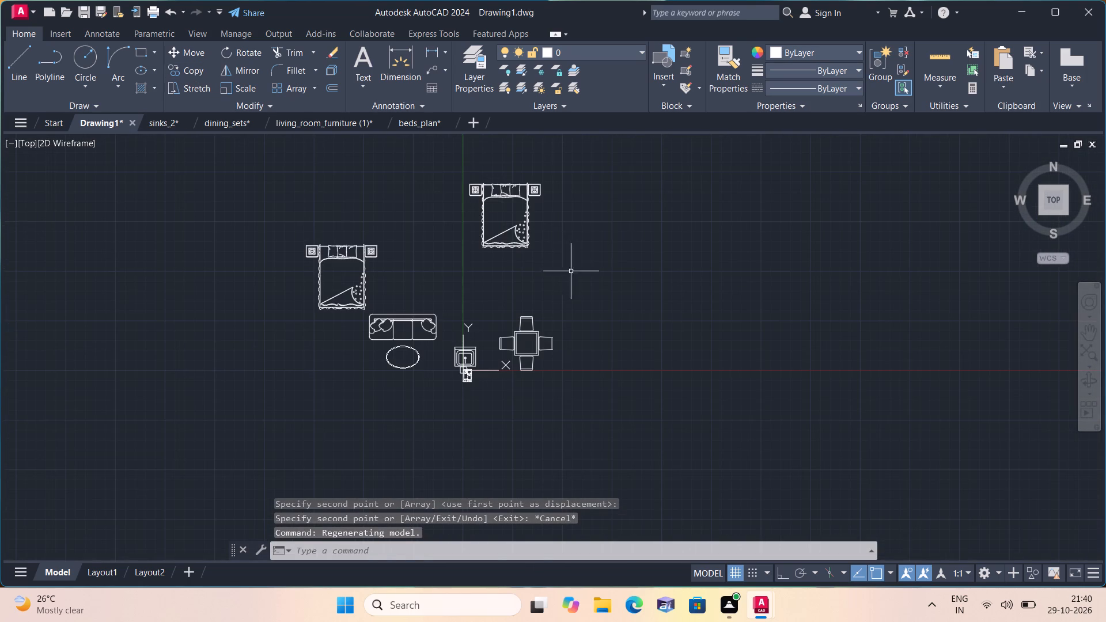
drag(573, 271, 563, 256)
click(457, 170)
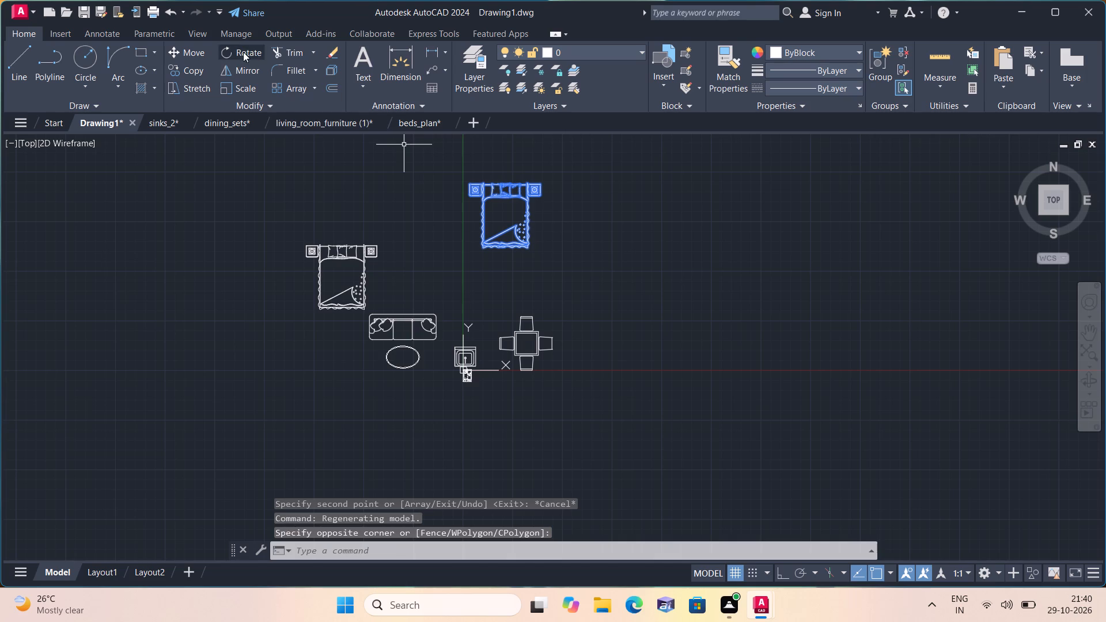
click(240, 48)
click(525, 207)
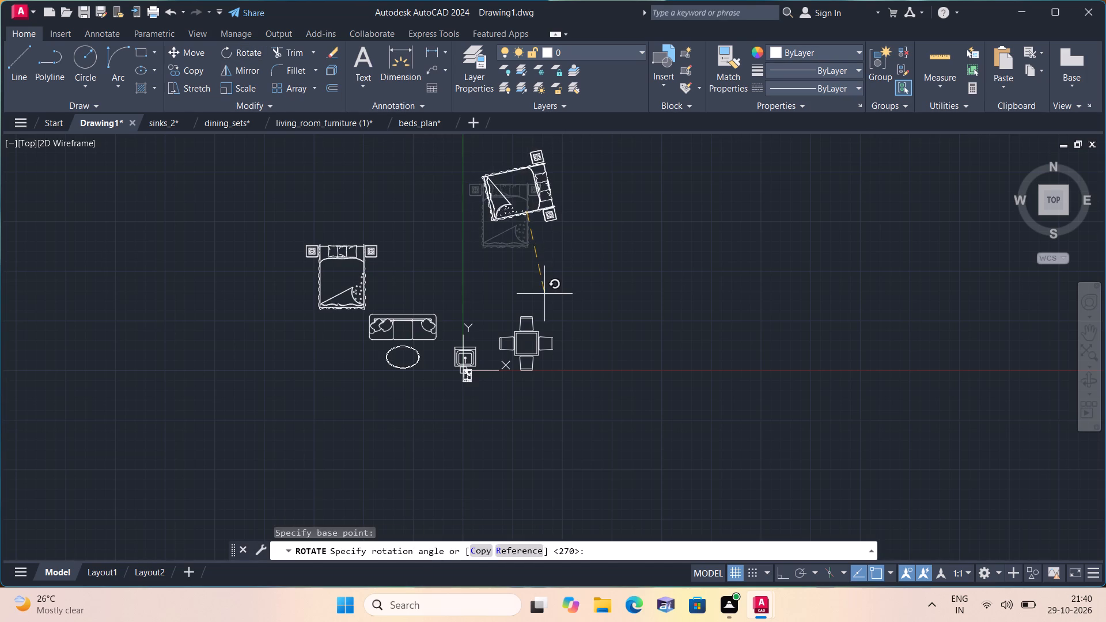
key(F8)
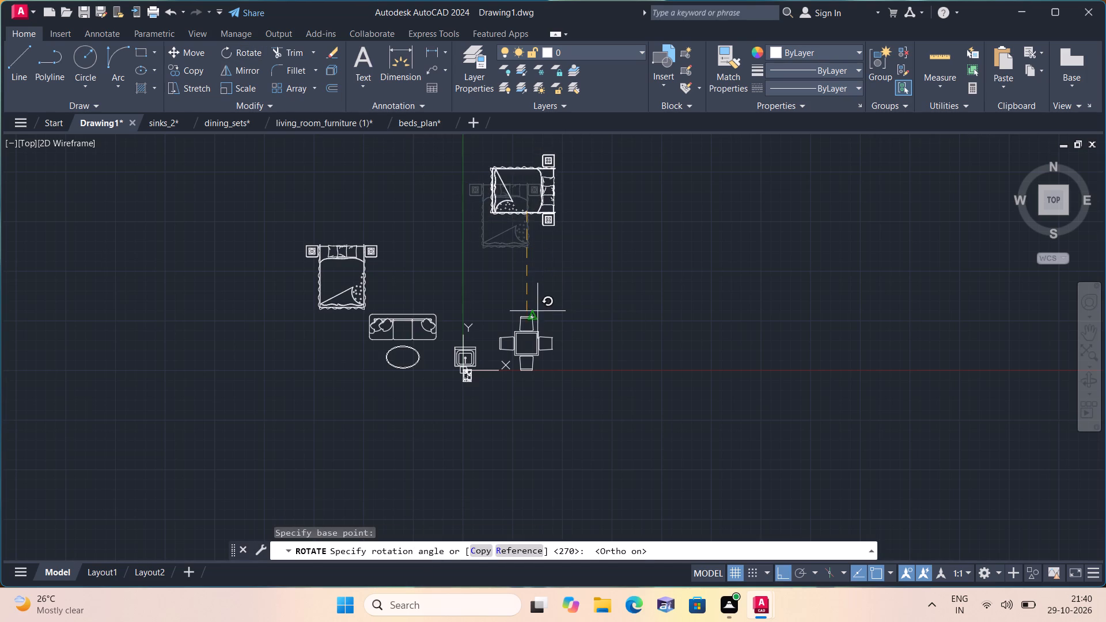
click(540, 431)
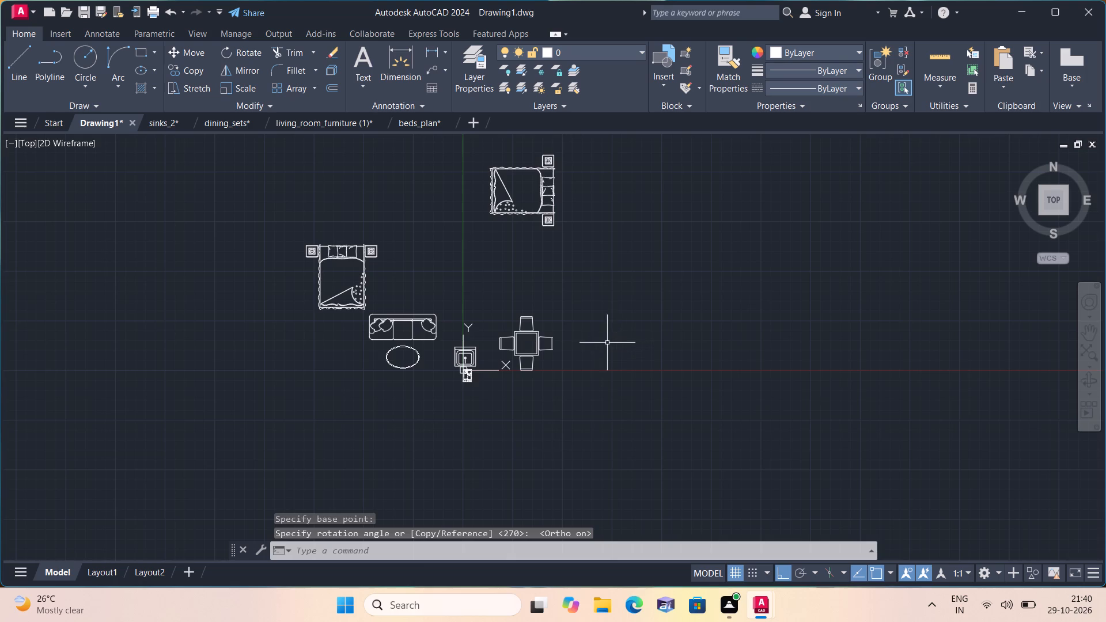
Rotate the sofa and oval table together by 270 degrees about a point just above the sofa.
middle_drag(618, 315, 551, 492)
middle_drag(556, 467, 581, 392)
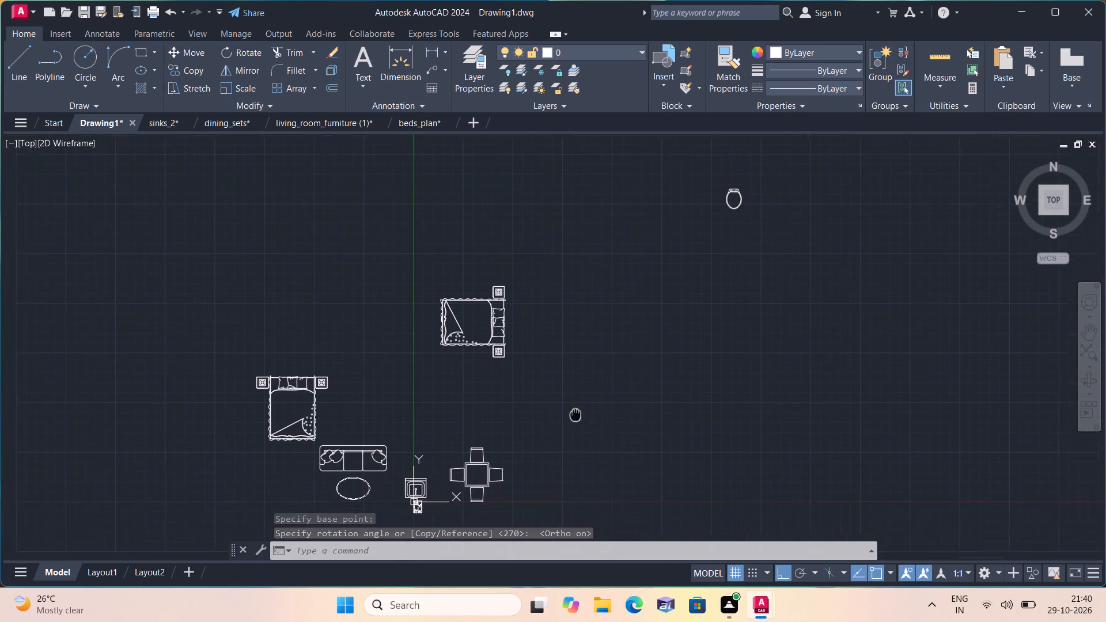
middle_drag(581, 392, 594, 356)
scroll(488, 444, up, 1)
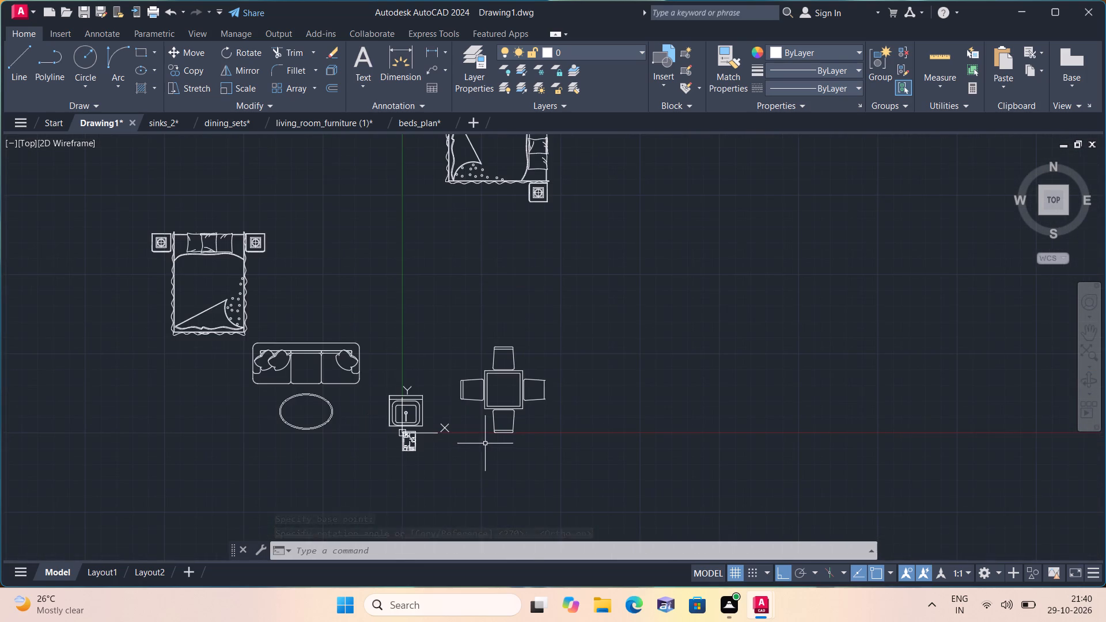
scroll(319, 409, up, 3)
click(487, 472)
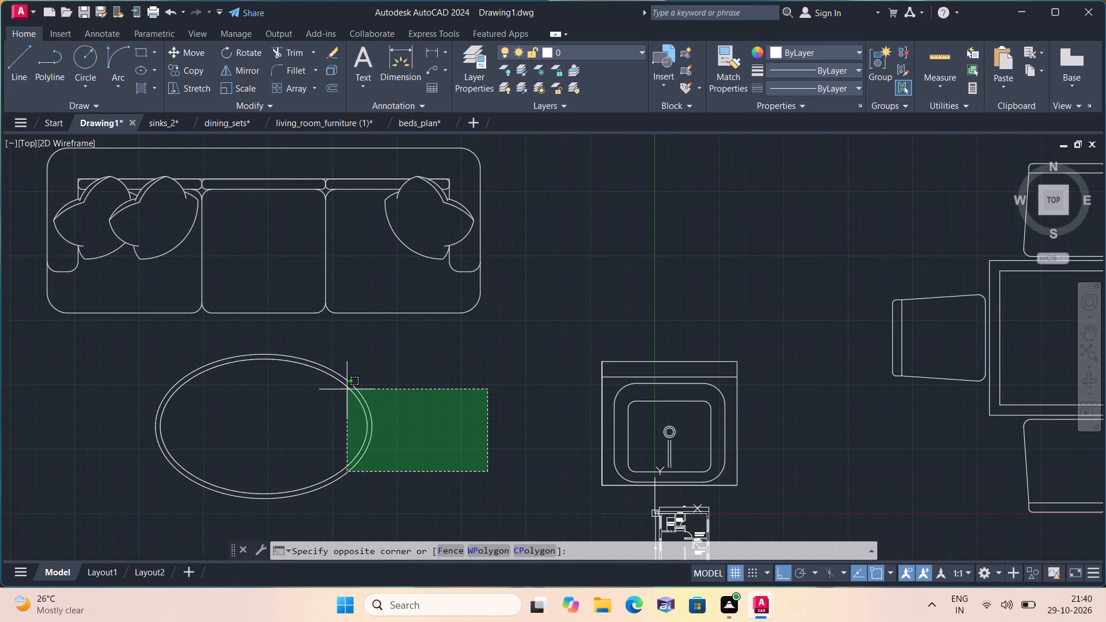
scroll(219, 309, down, 1)
middle_drag(217, 306, 370, 414)
click(257, 312)
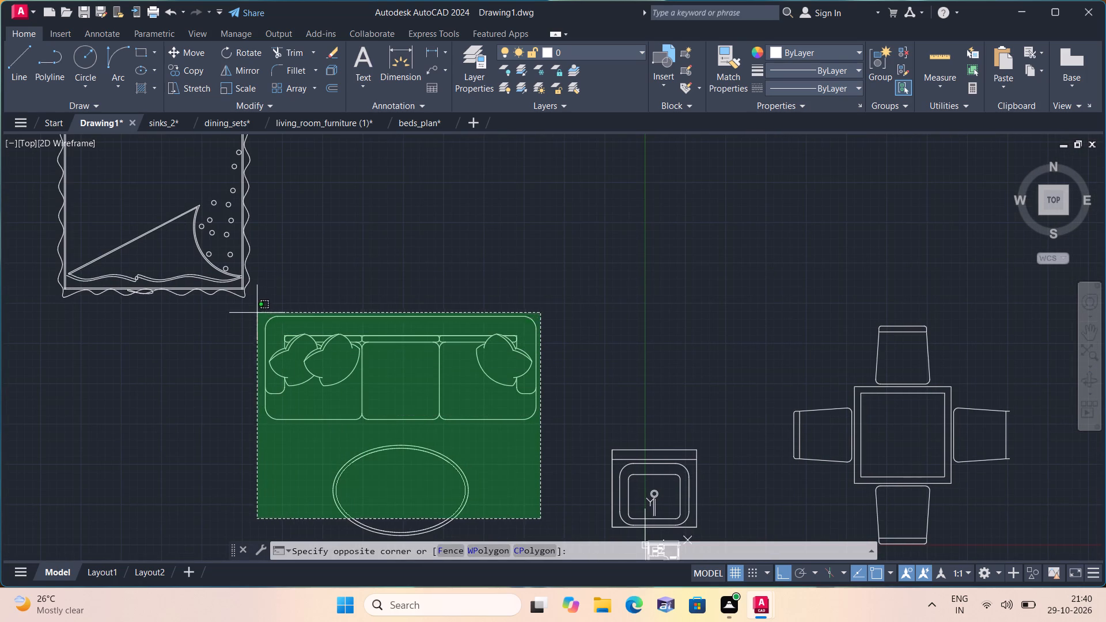
click(251, 50)
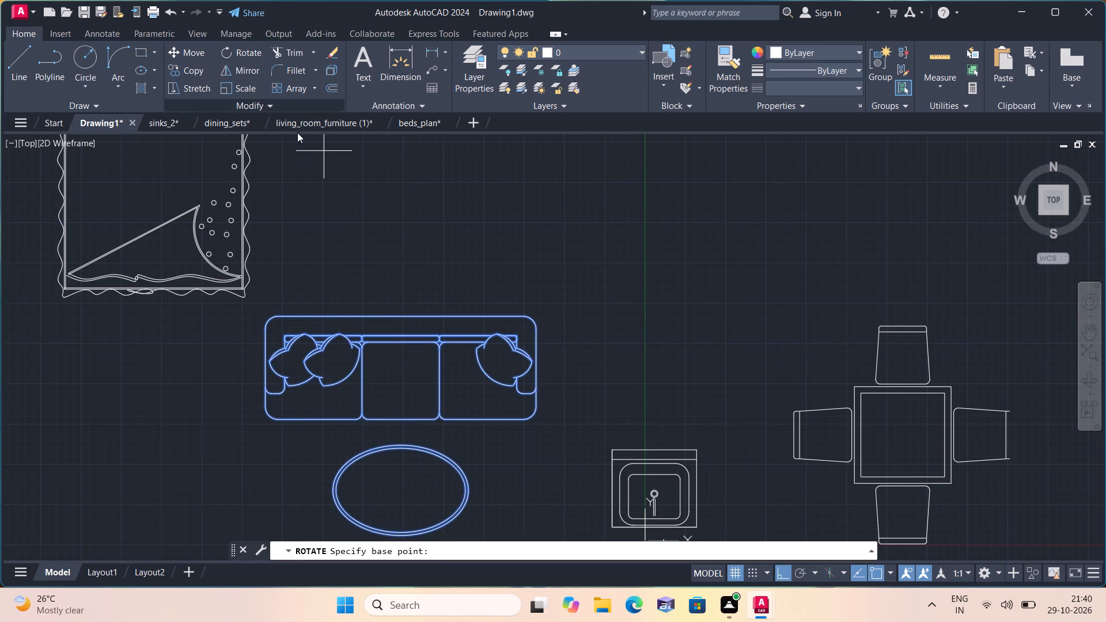
drag(412, 275, 413, 280)
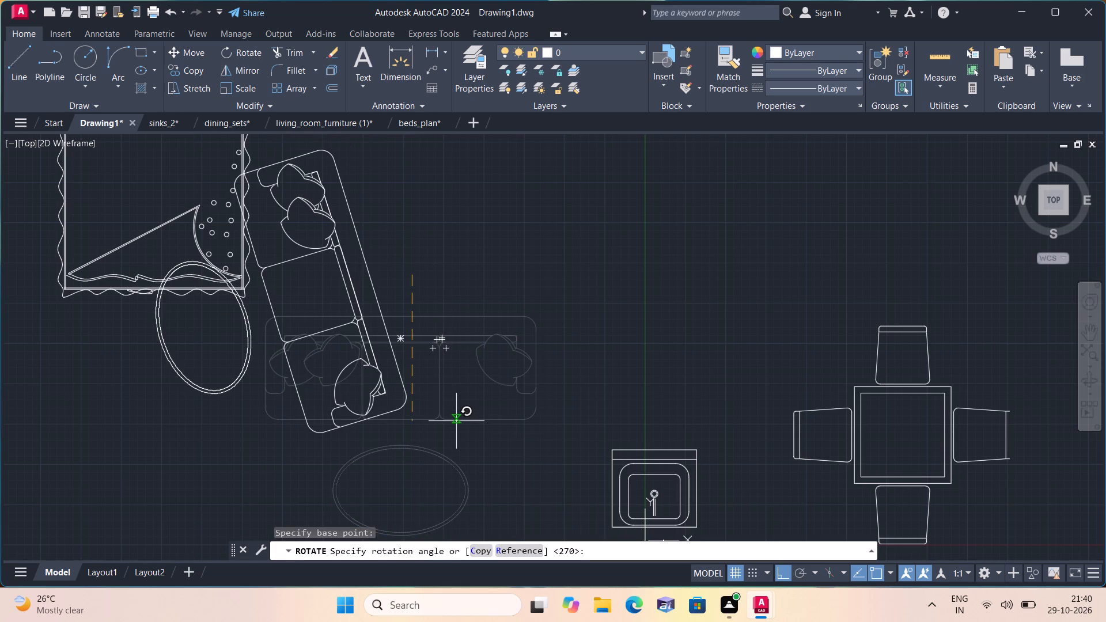
middle_drag(441, 441, 500, 341)
scroll(450, 400, down, 1)
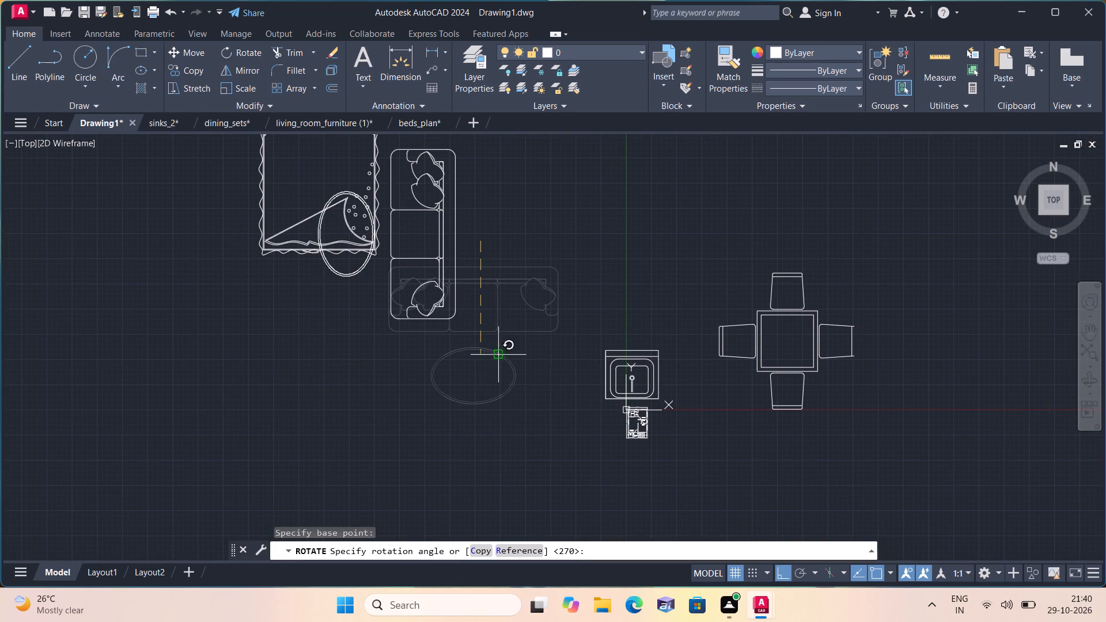
click(483, 424)
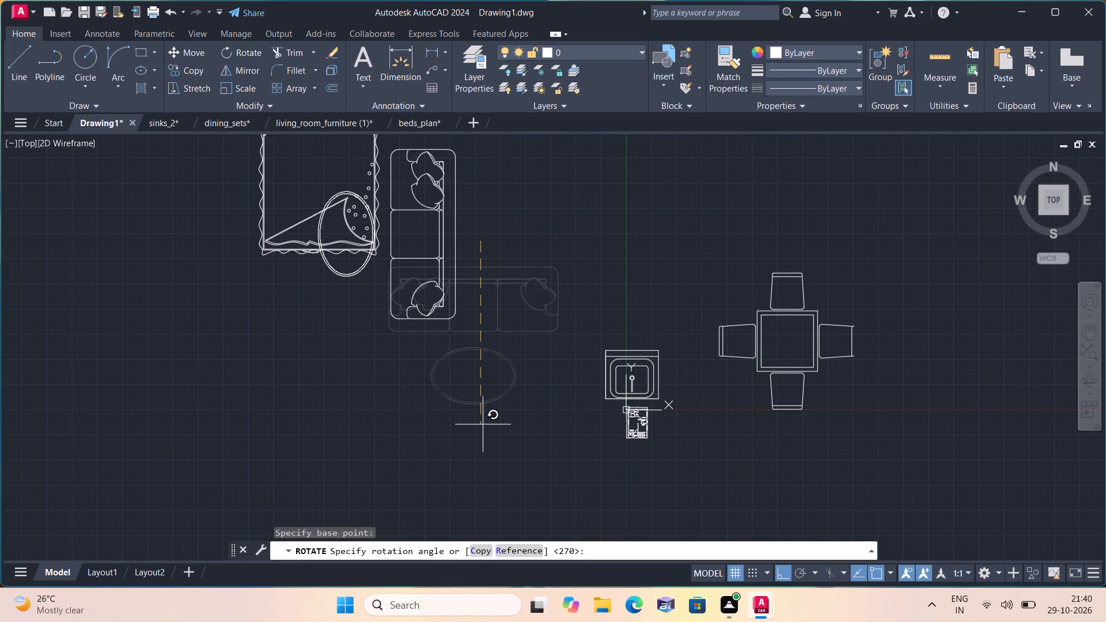
Open cooktop_2.dwg and copy the two-burner cooktop just right of the three-burner one.
middle_drag(508, 374, 421, 392)
scroll(460, 380, down, 1)
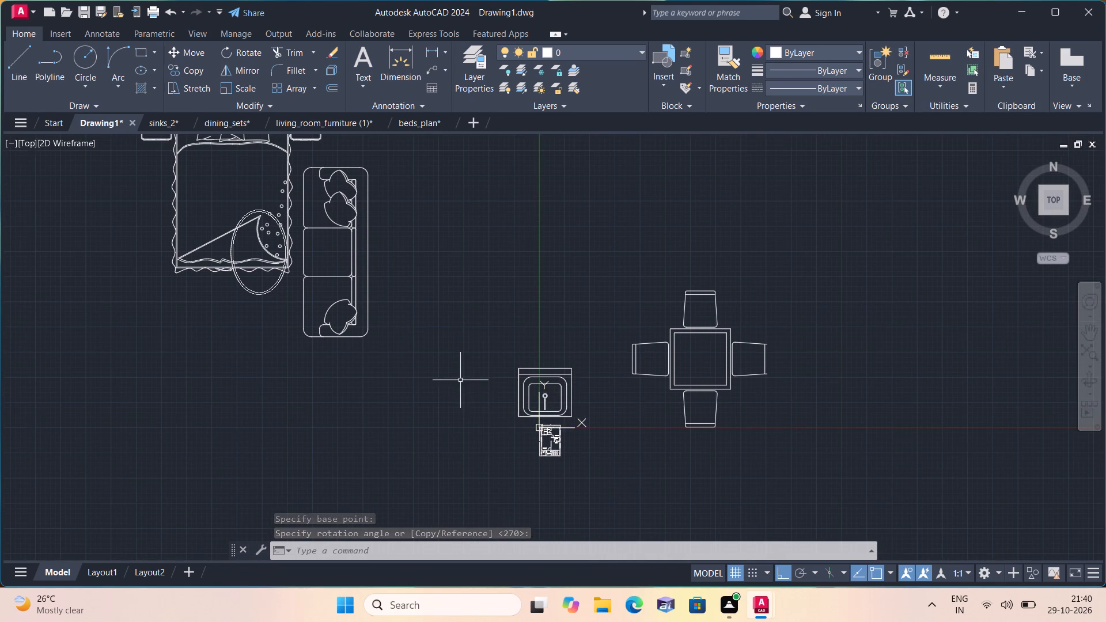
middle_drag(475, 331, 409, 374)
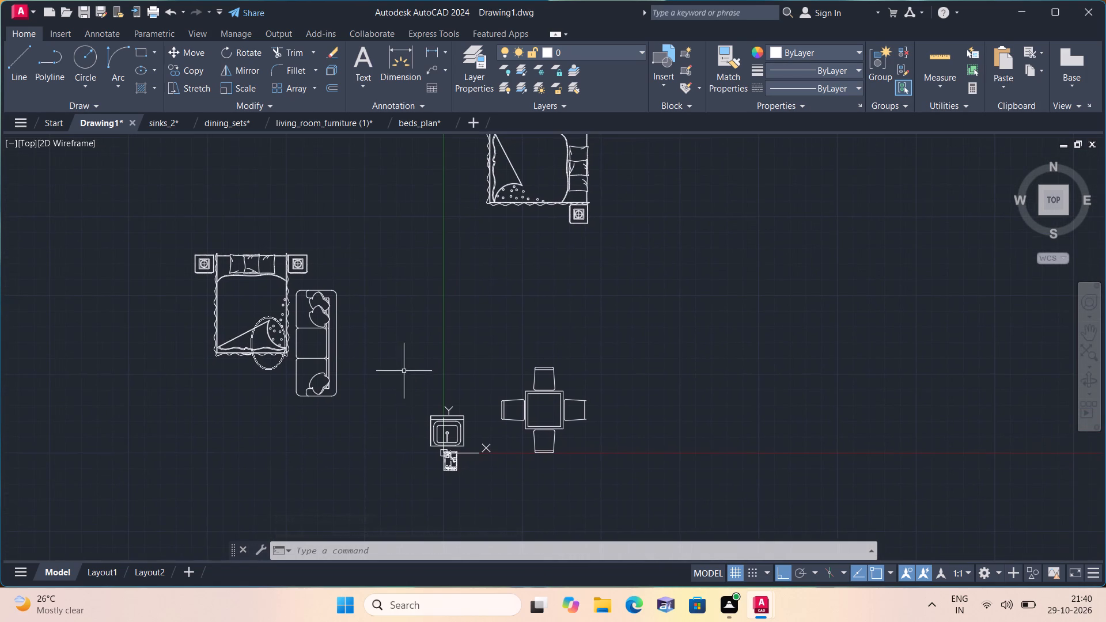
click(22, 5)
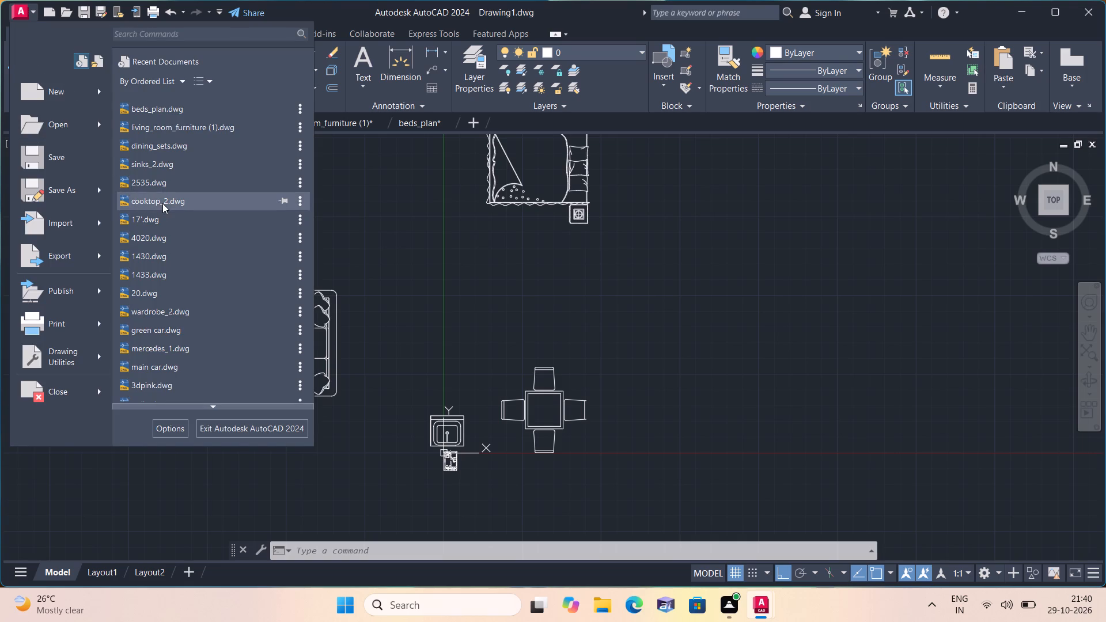
click(162, 202)
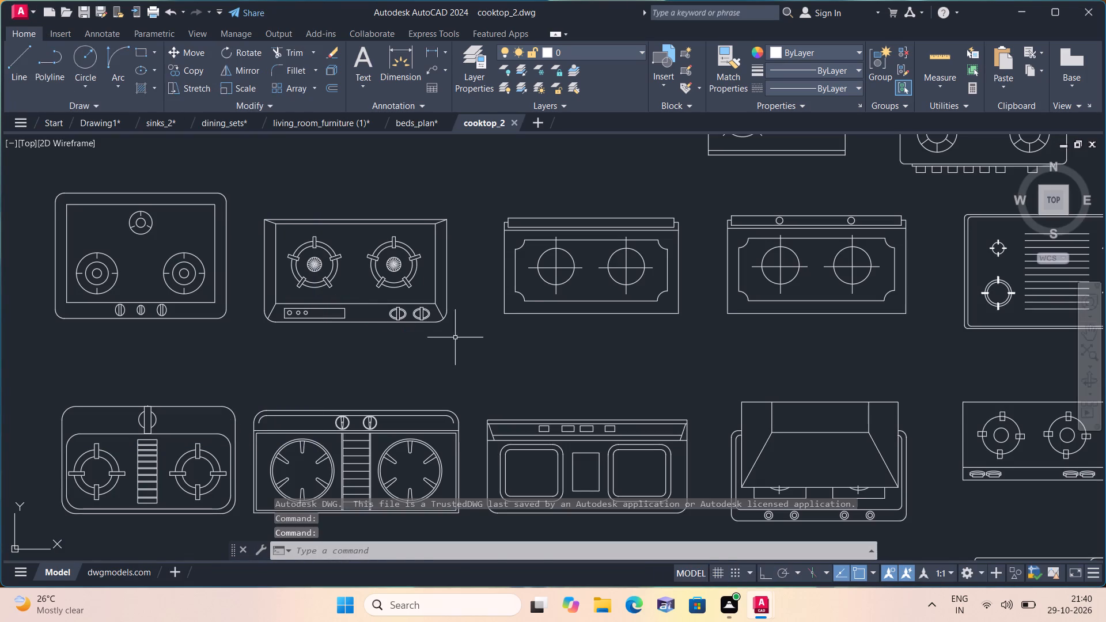
drag(464, 343, 457, 337)
click(249, 180)
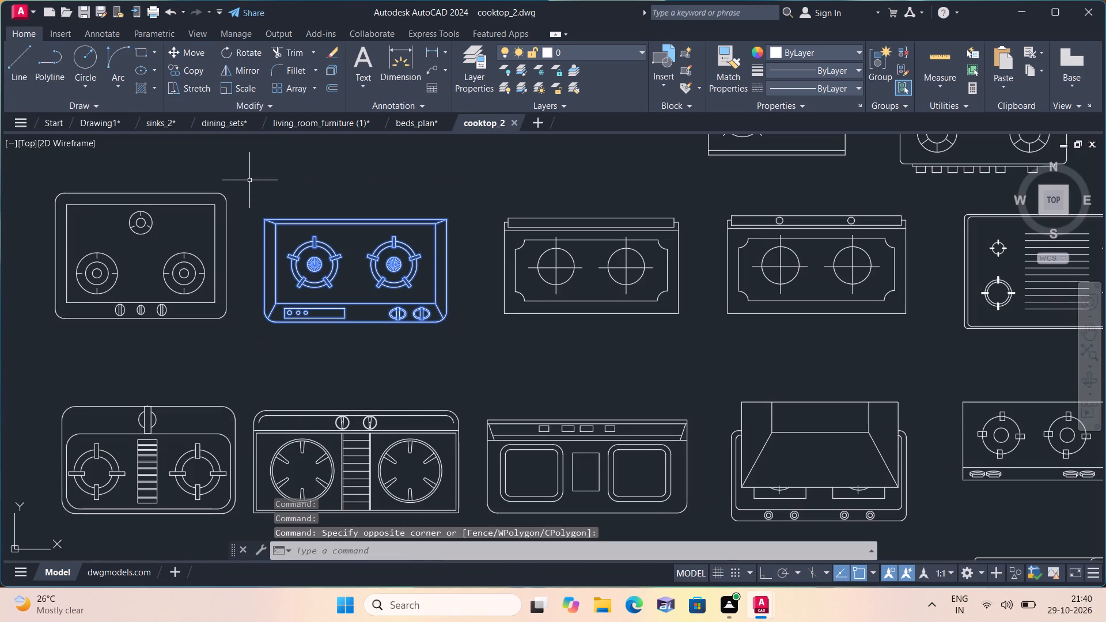
key(ctrl+c)
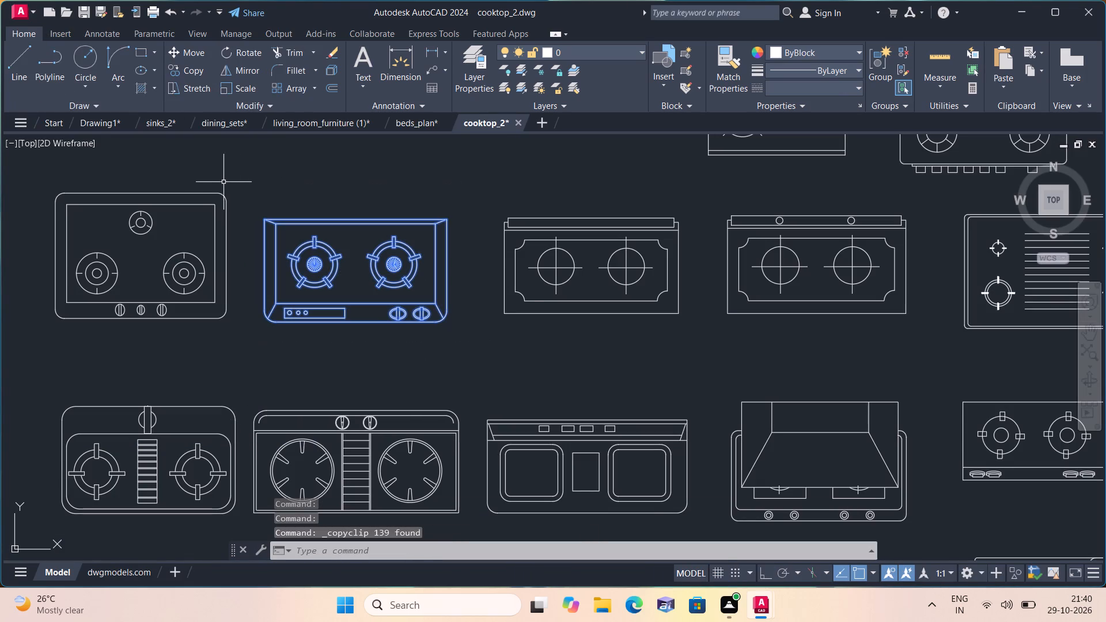
Paste the cooktop into Drawing1, in the empty space between the two beds.
click(96, 125)
key(ctrl+v)
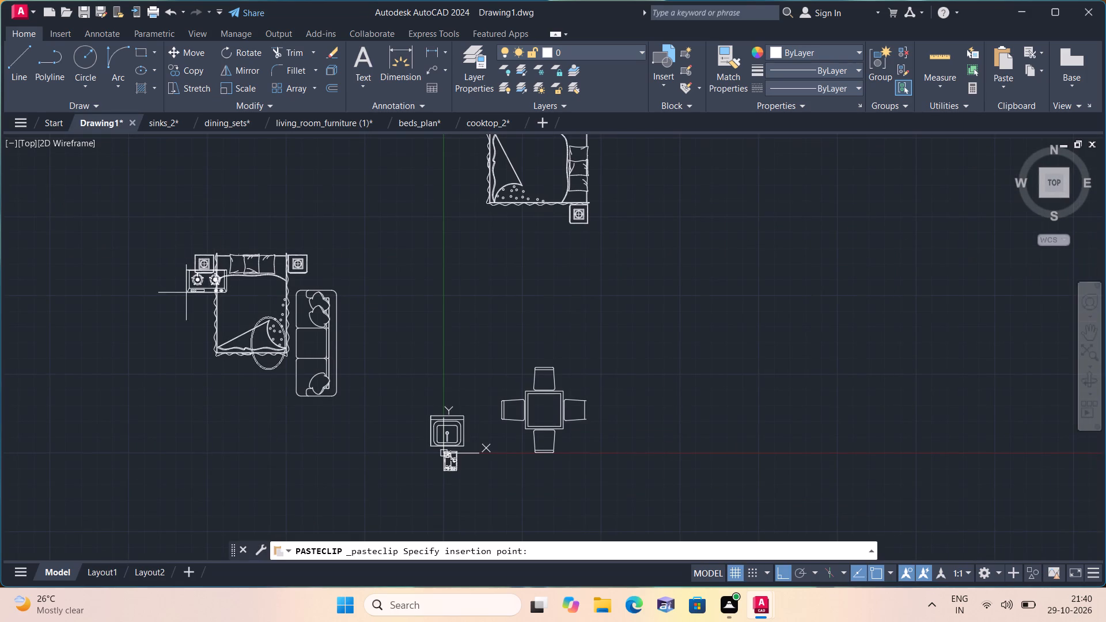
click(362, 210)
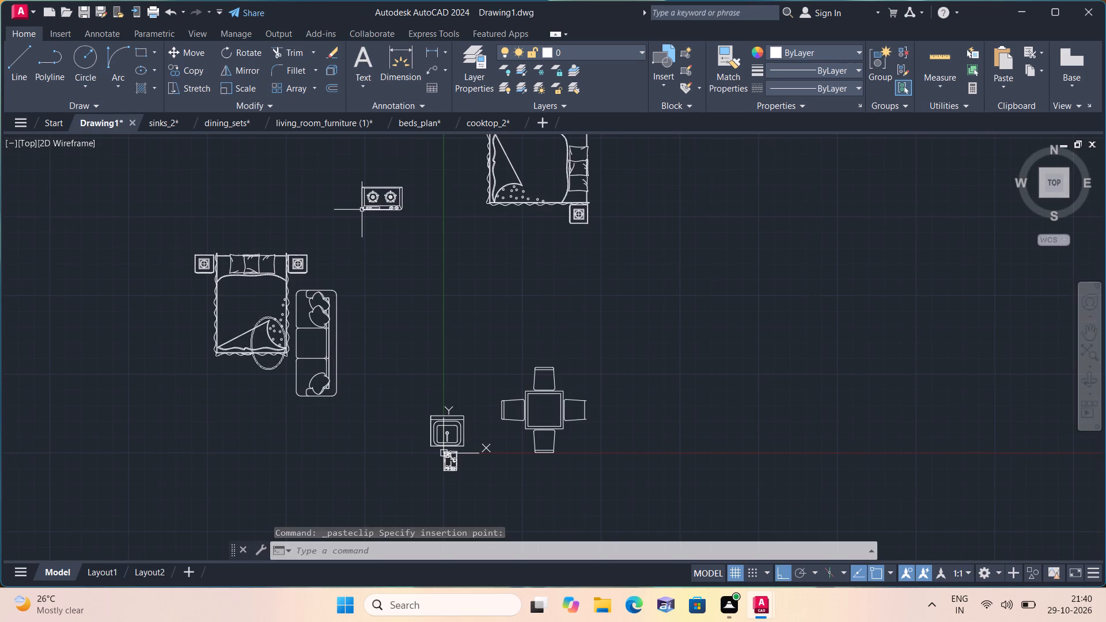
Rotate the pasted cooktop by 90 degrees about its middle and turn Ortho off.
scroll(379, 224, up, 1)
middle_drag(377, 221, 386, 274)
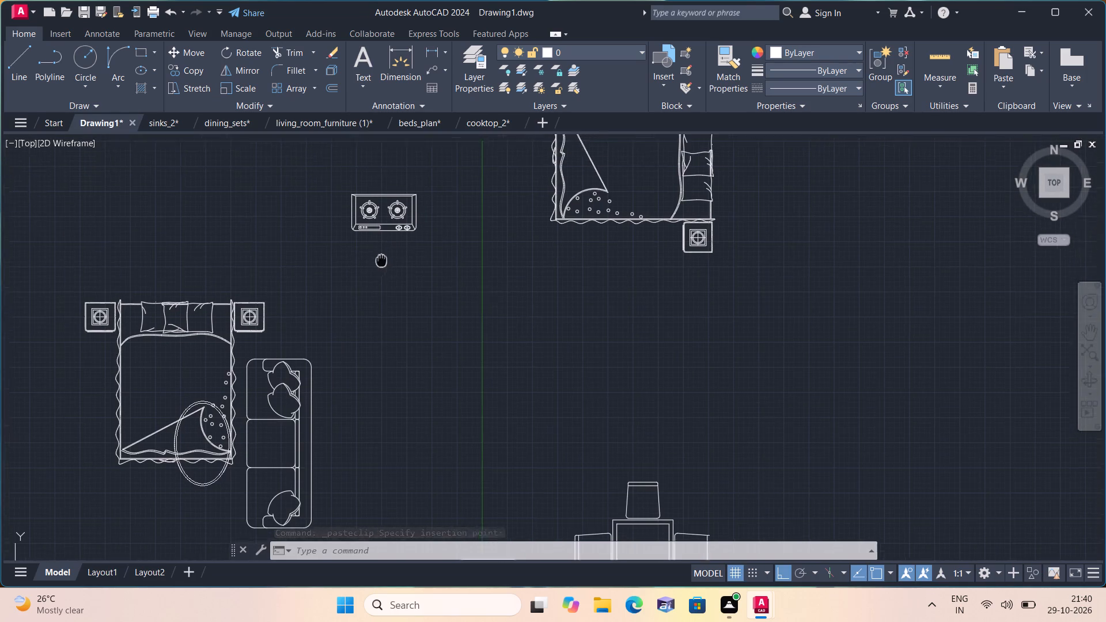
middle_drag(386, 274, 391, 286)
drag(453, 296, 439, 276)
click(336, 185)
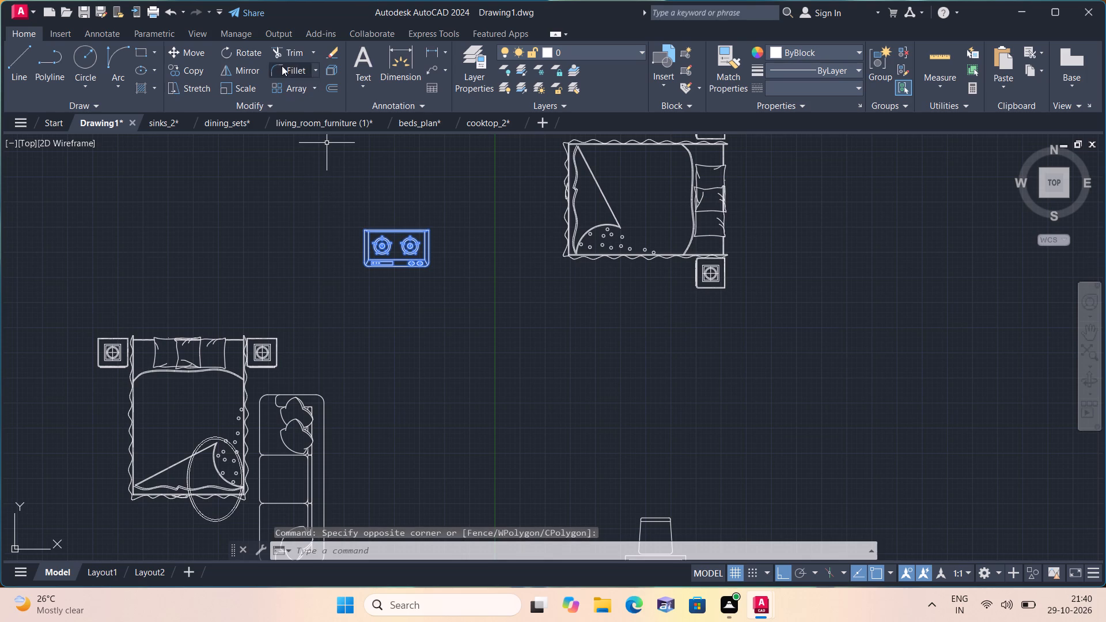
click(254, 48)
click(393, 249)
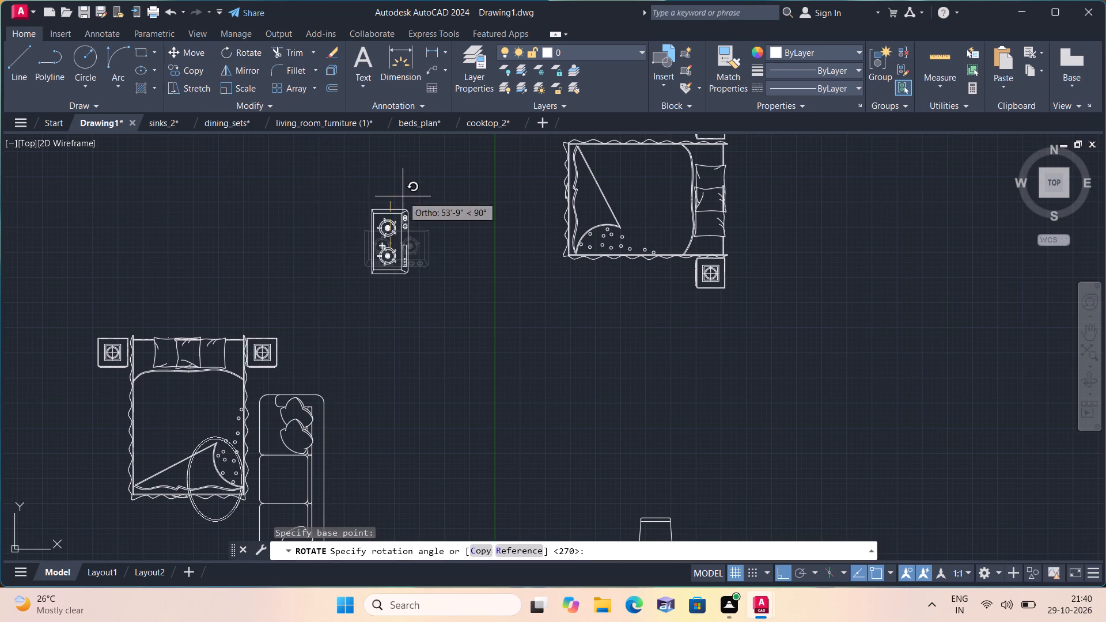
click(403, 182)
scroll(403, 187, down, 2)
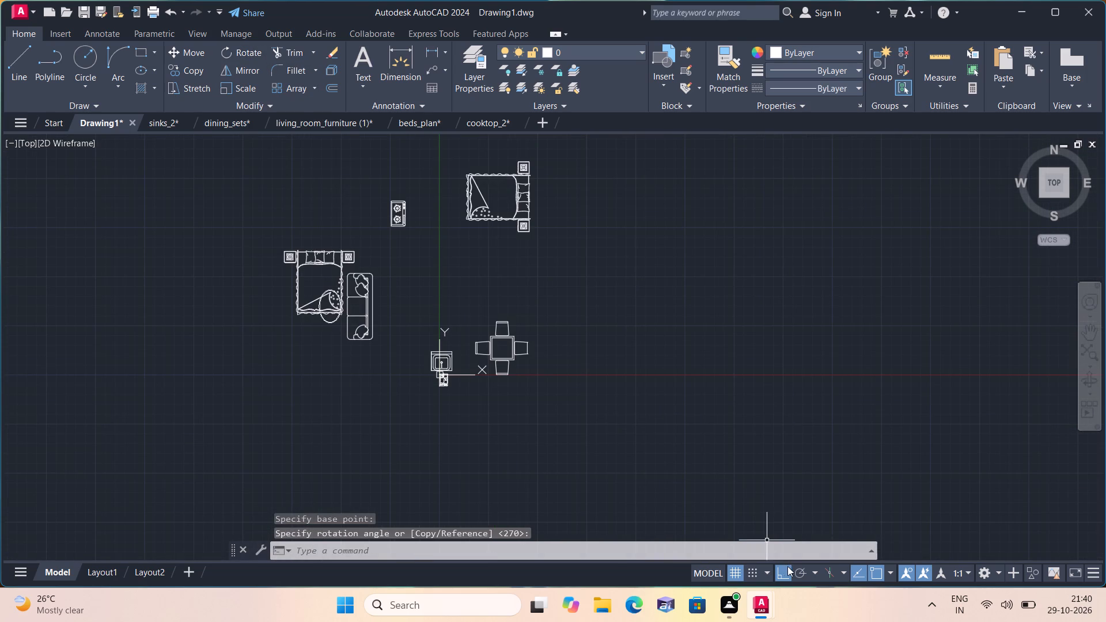
click(785, 567)
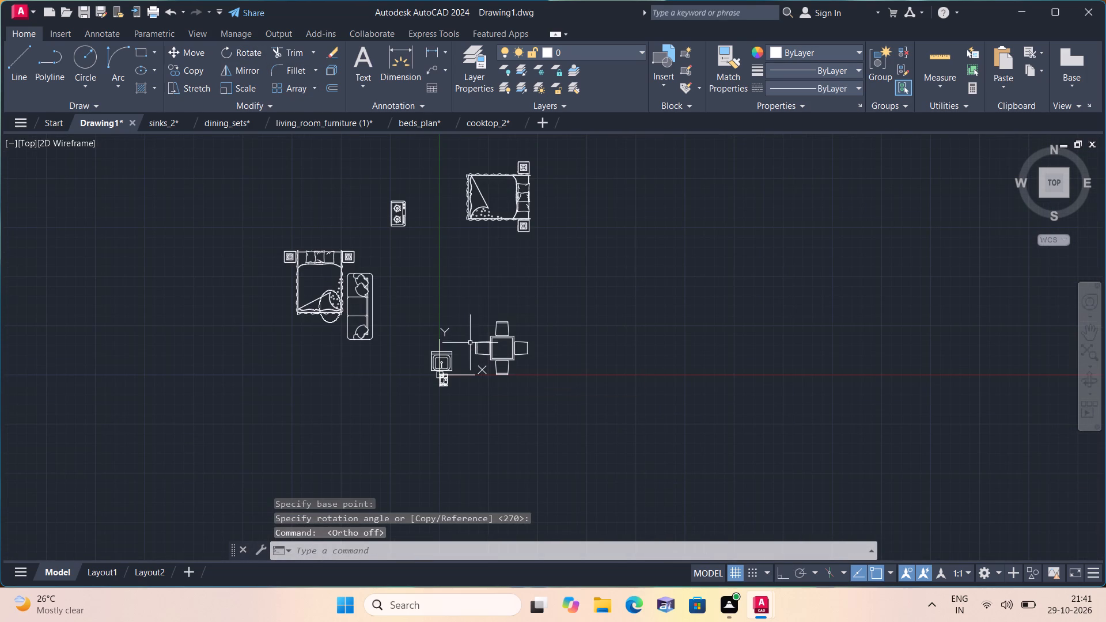
Close cooktop_2, beds_plan, living_room_furniture (1), dining_sets and sinks_2, saving the changes to each, leaving Drawing1 open.
click(518, 119)
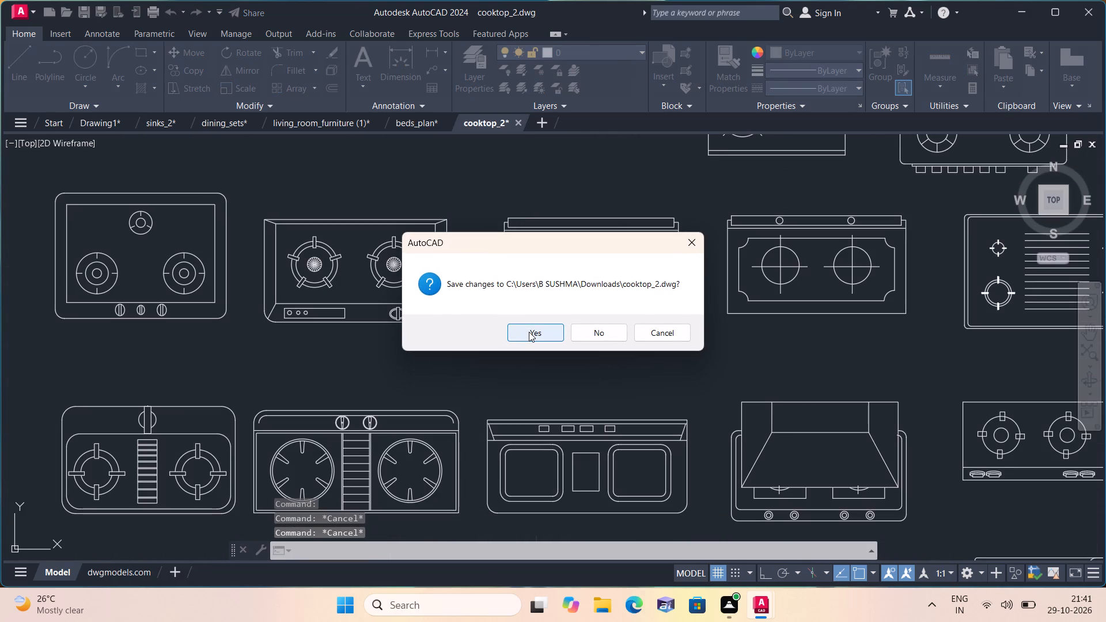
click(531, 332)
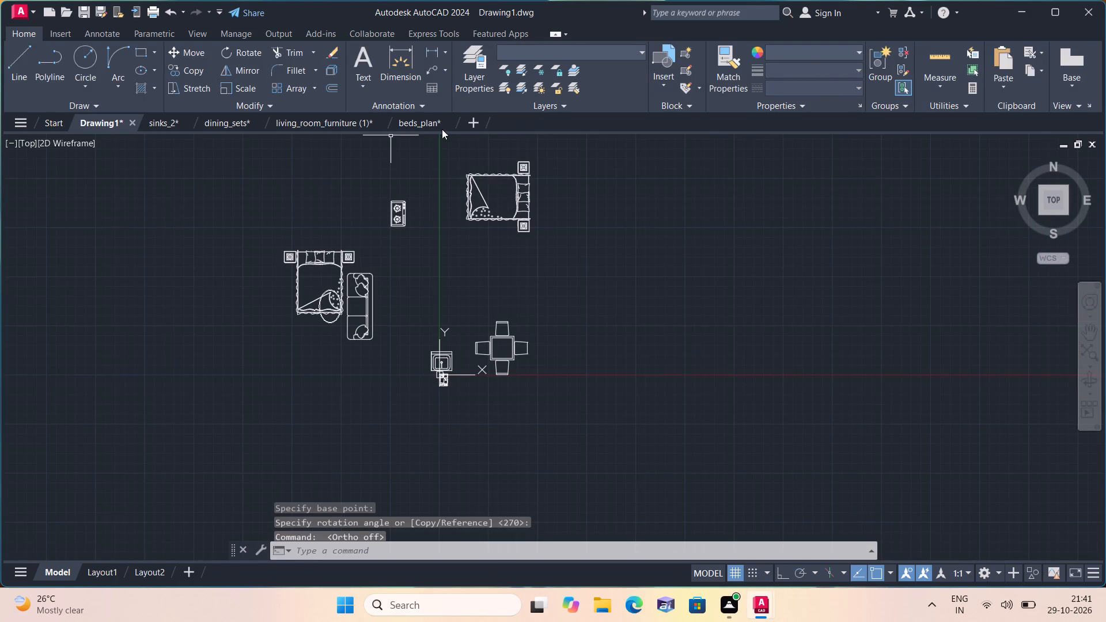
click(448, 124)
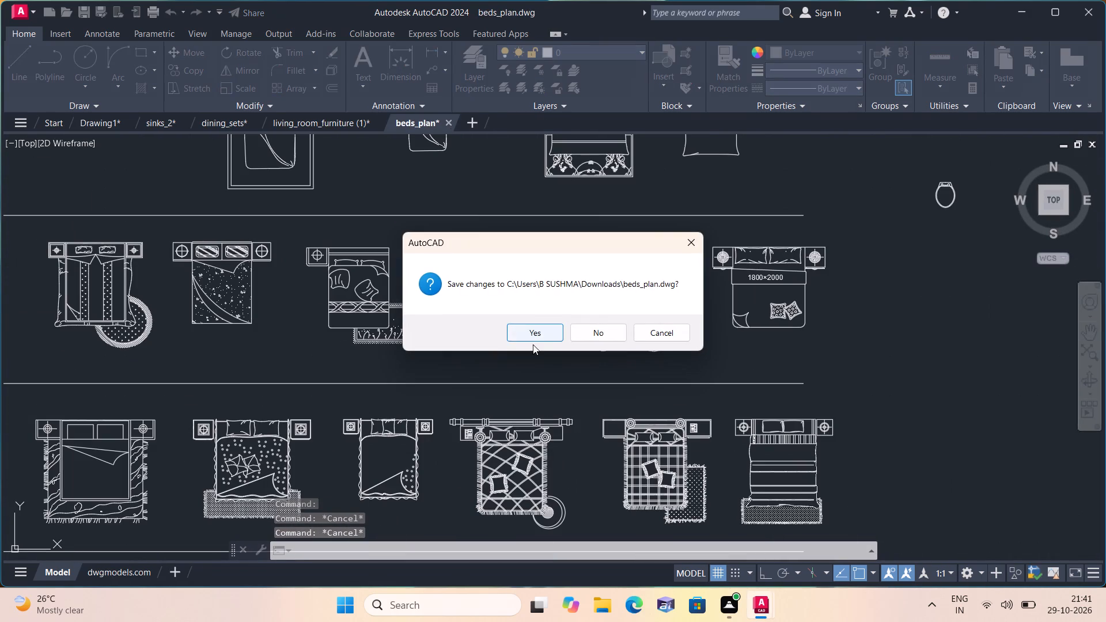
click(532, 331)
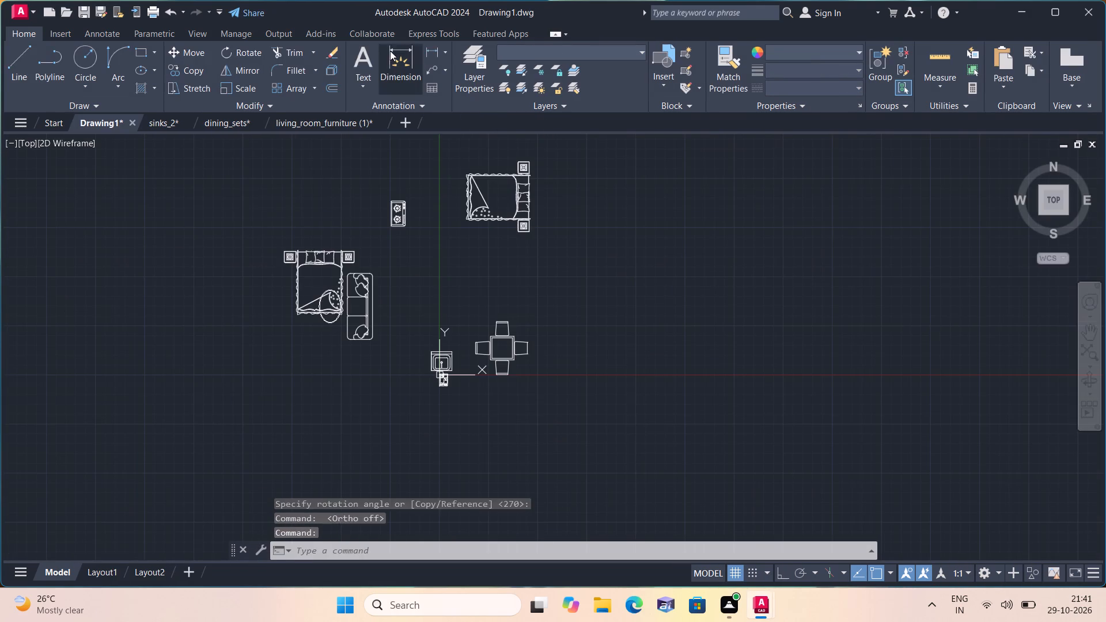
click(383, 120)
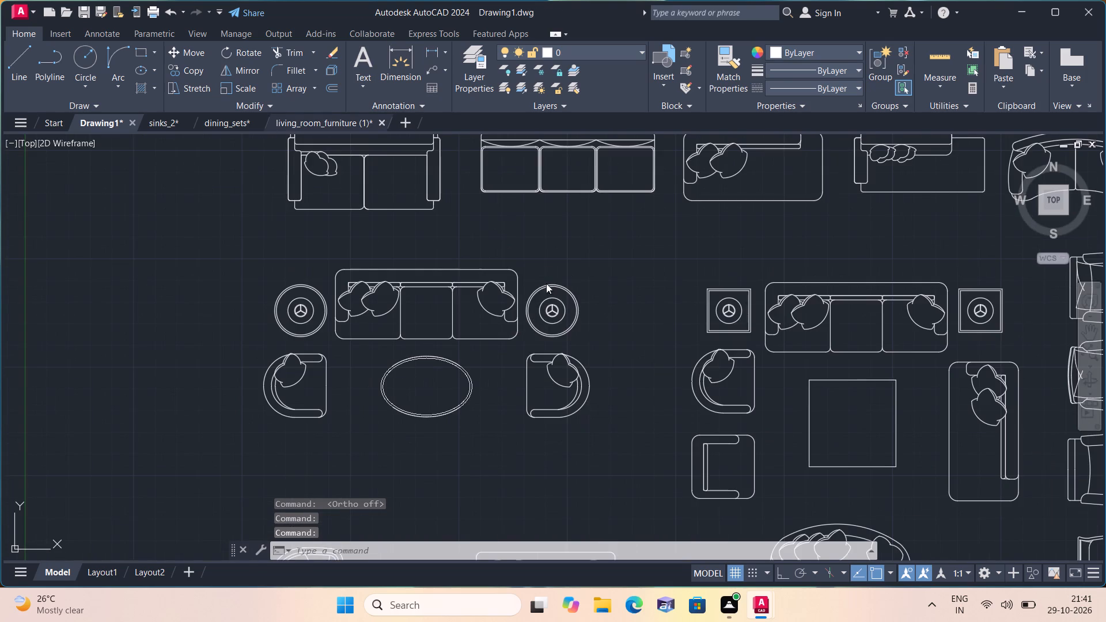
click(509, 339)
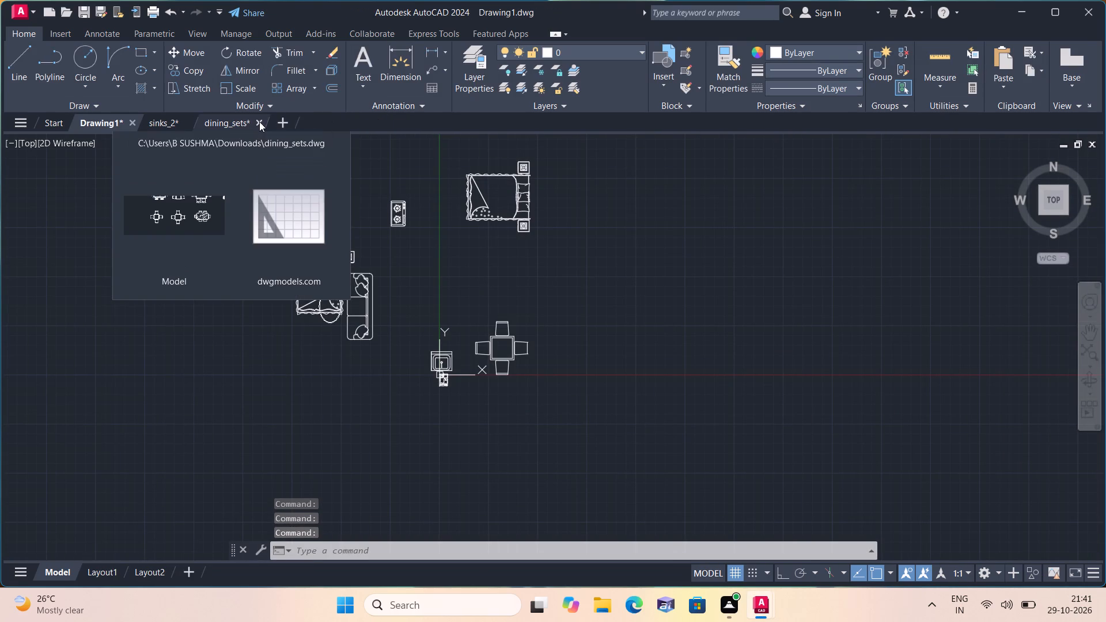
click(259, 122)
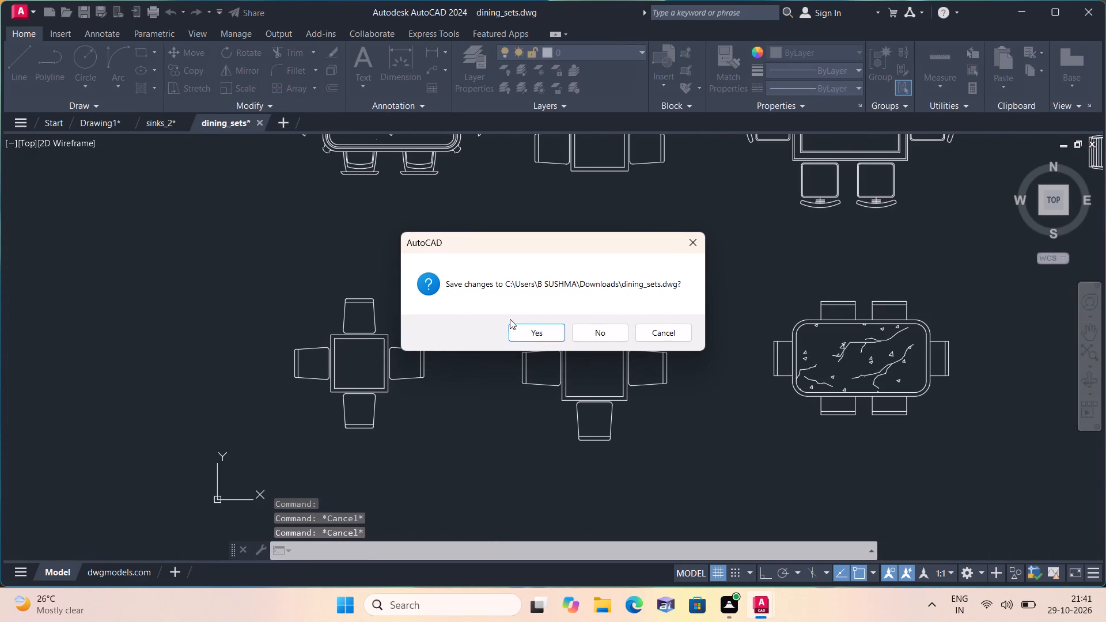
click(545, 343)
click(524, 327)
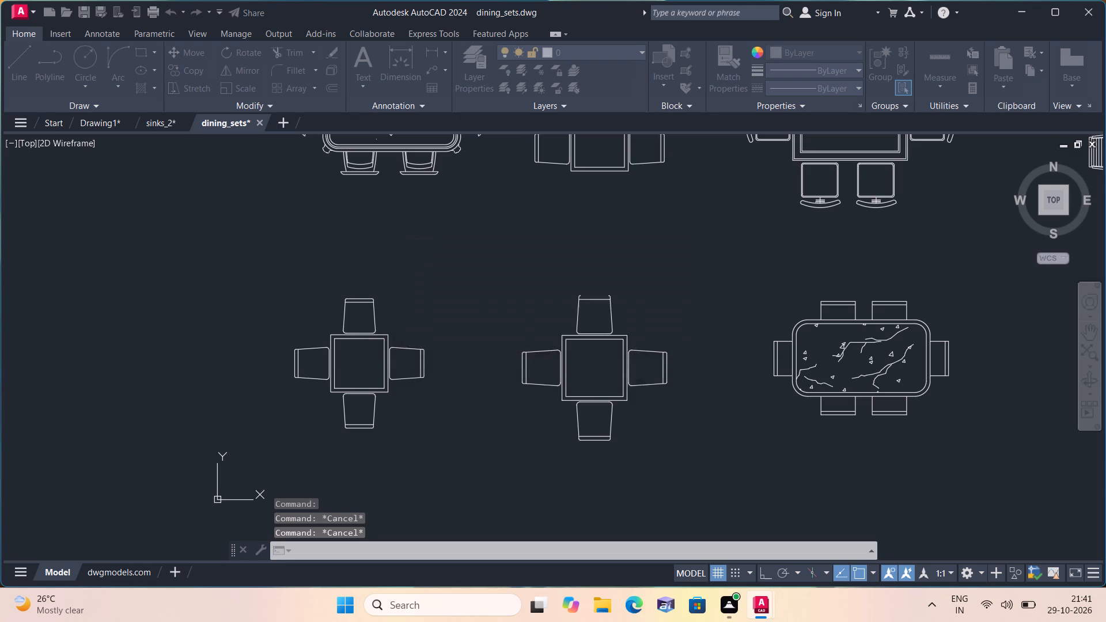
click(189, 123)
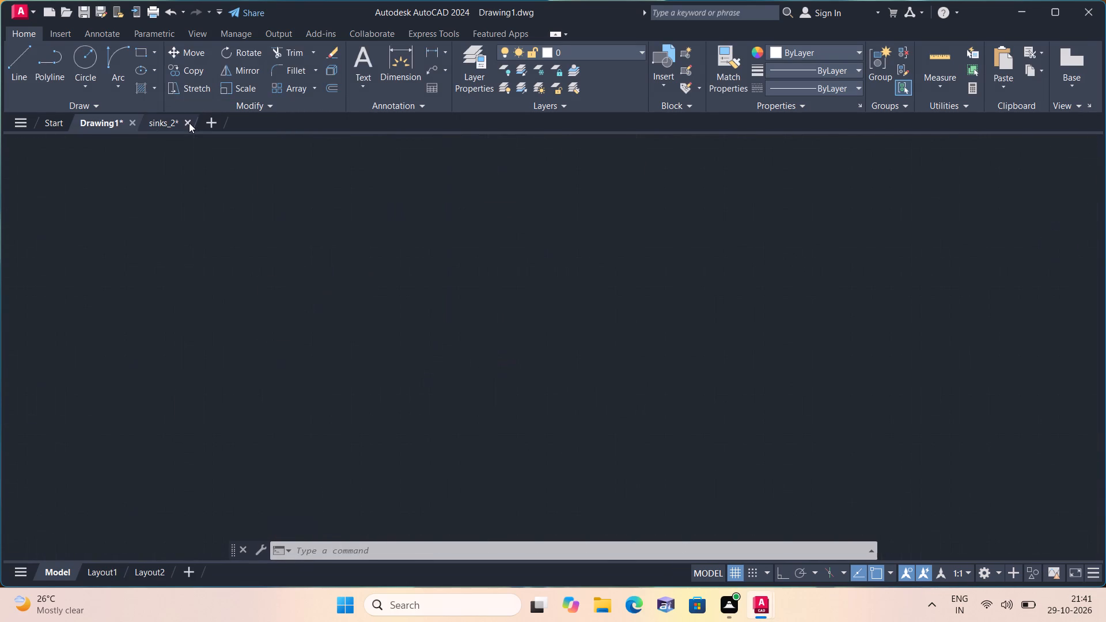
click(515, 332)
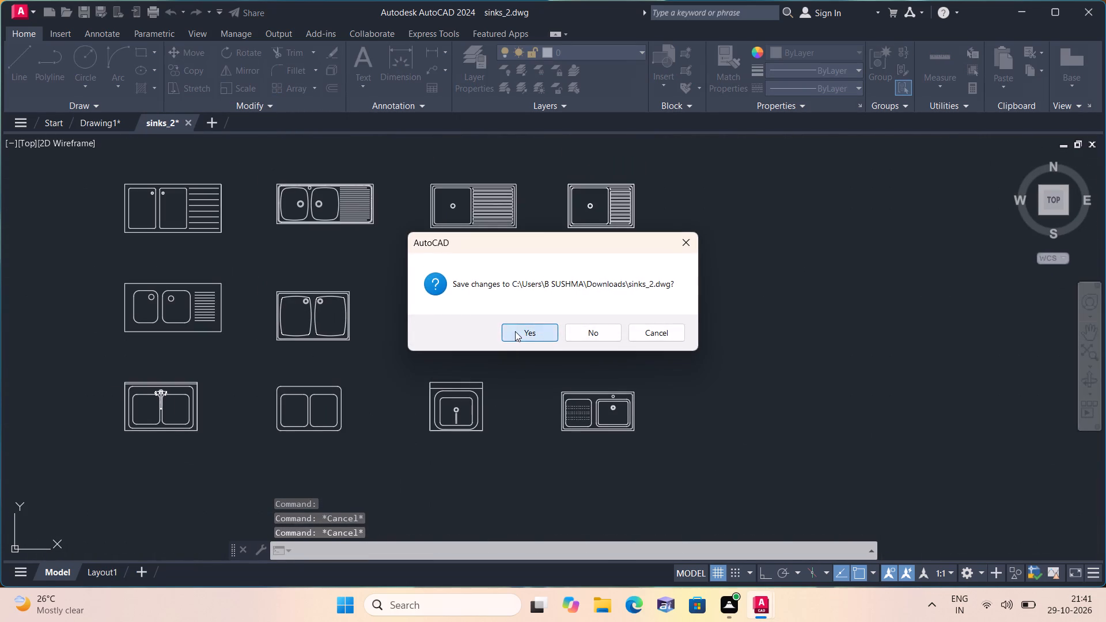
Scale the oversized sink down freehand to fixture size, from a base point near its lower edge above the floor plan.
scroll(404, 358, up, 1)
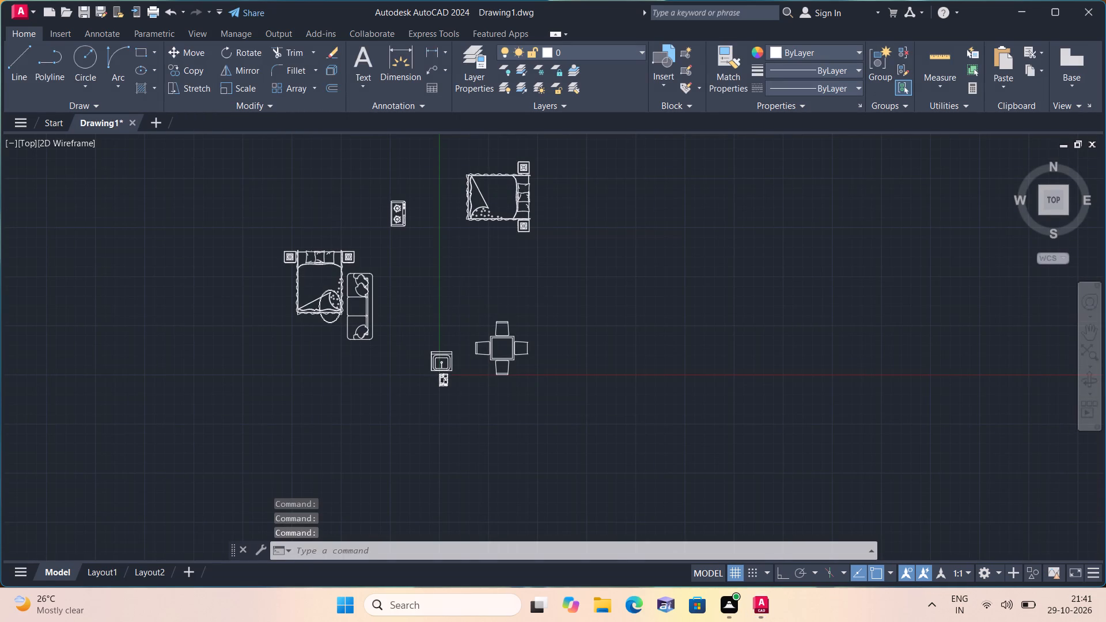
scroll(444, 366, up, 1)
scroll(498, 405, up, 2)
middle_drag(482, 392, 448, 323)
scroll(448, 327, up, 1)
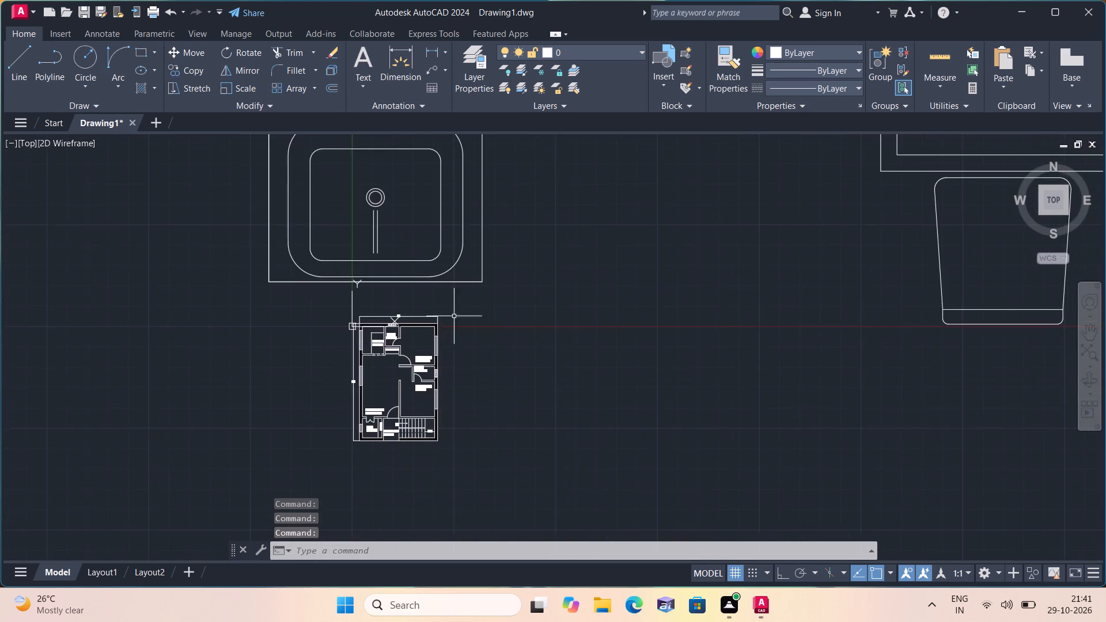
scroll(457, 307, up, 2)
drag(432, 267, 427, 260)
click(407, 237)
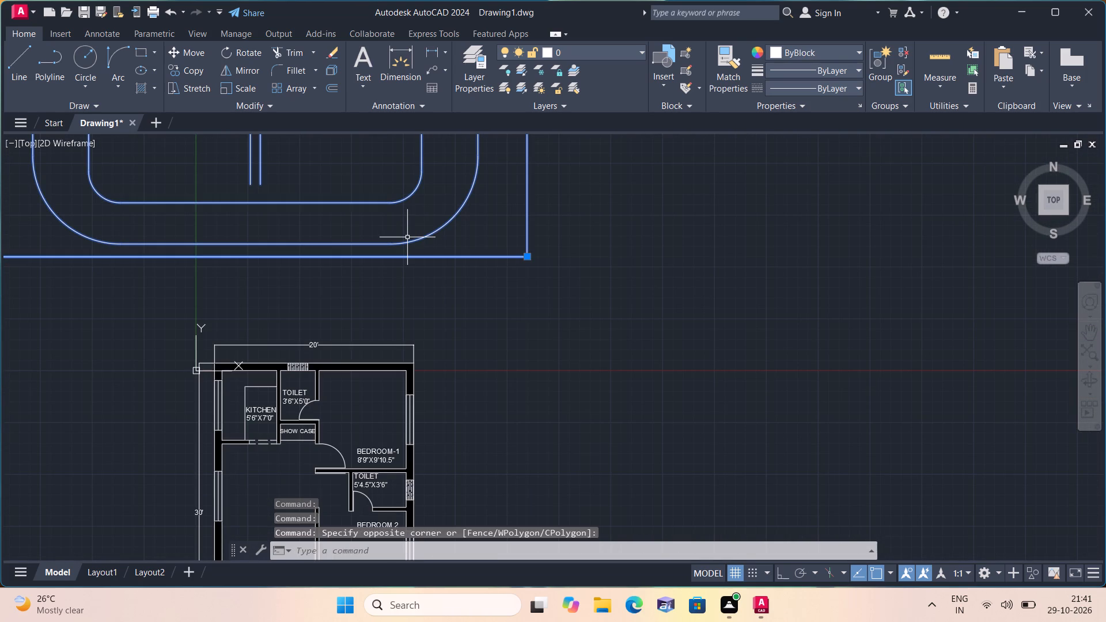
click(253, 89)
click(302, 227)
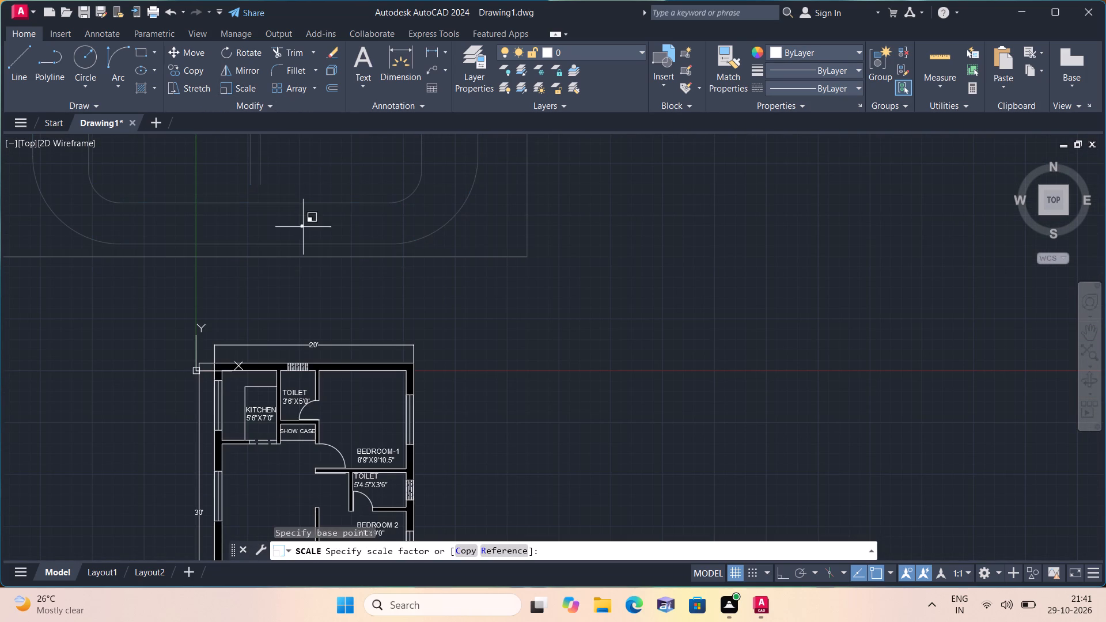
click(305, 229)
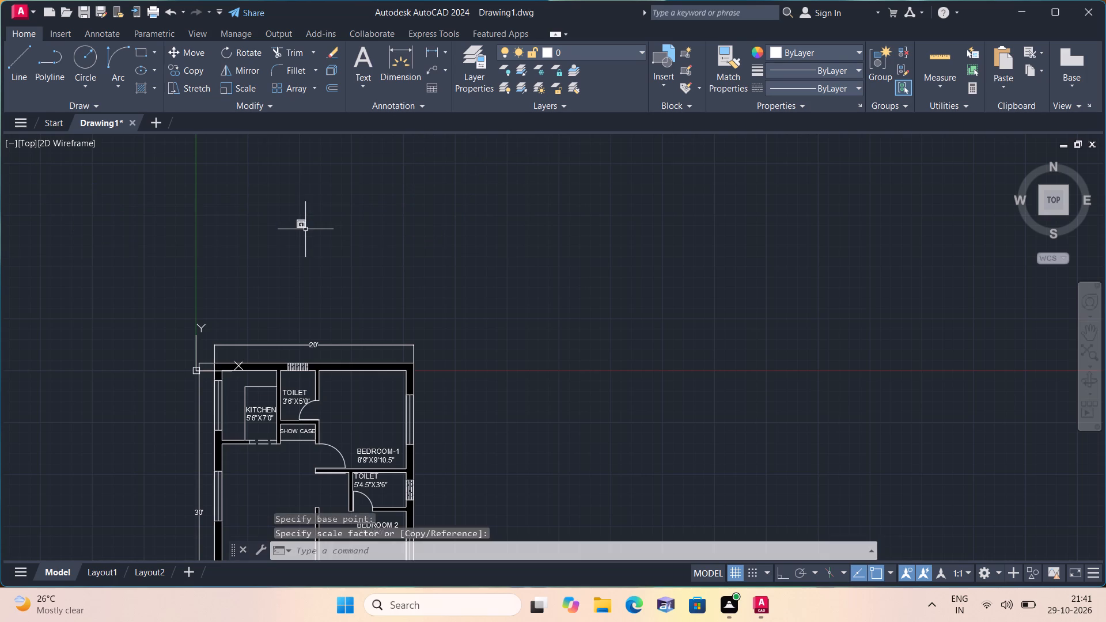
Move the shrunken sink by its corner grip into the kitchen, above the counter line near the toilet wall.
scroll(304, 227, up, 2)
click(302, 217)
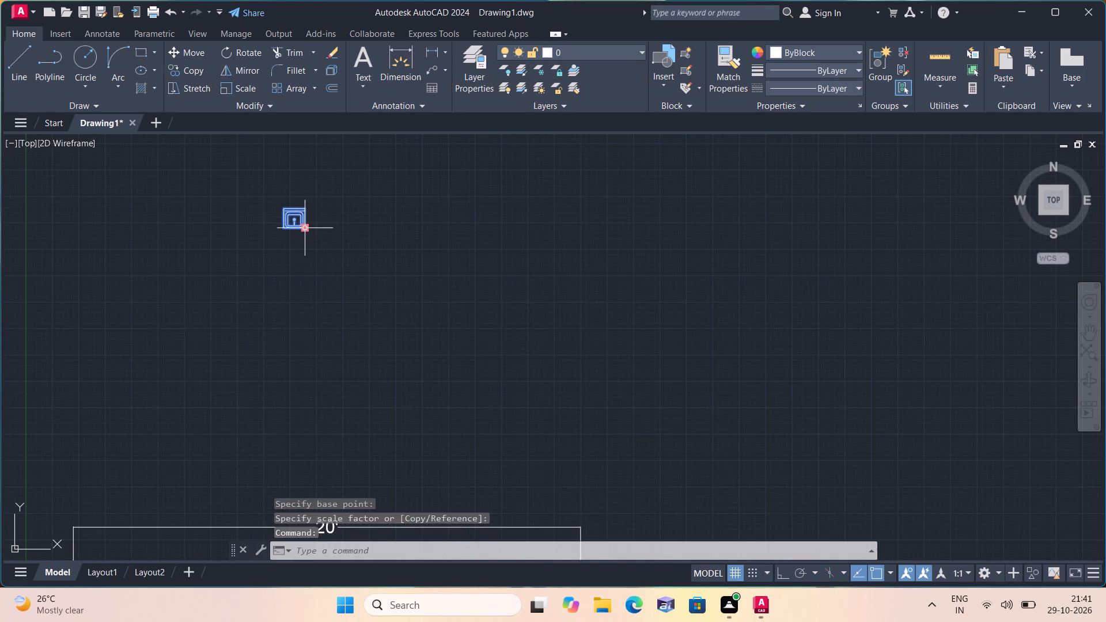
click(306, 227)
middle_drag(315, 272, 372, 154)
scroll(314, 272, down, 1)
scroll(322, 354, up, 2)
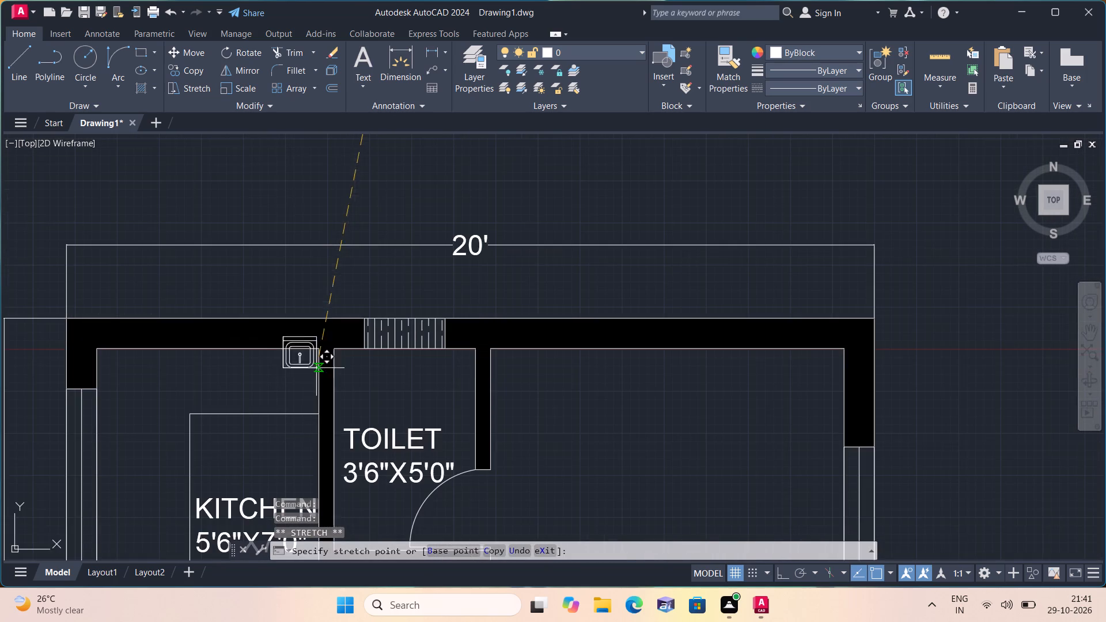
click(300, 391)
Scale the kitchen sink up freehand from its upper edge so it nearly fills the space between wall and counter line.
scroll(296, 383, up, 2)
middle_drag(294, 372, 294, 370)
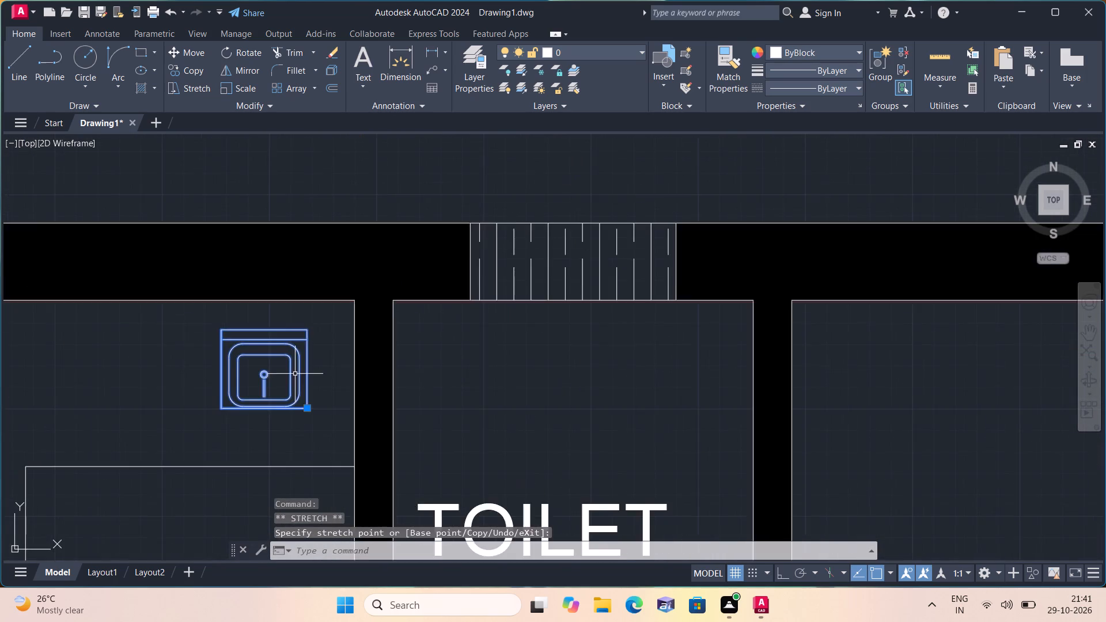
middle_drag(294, 370, 362, 321)
click(240, 90)
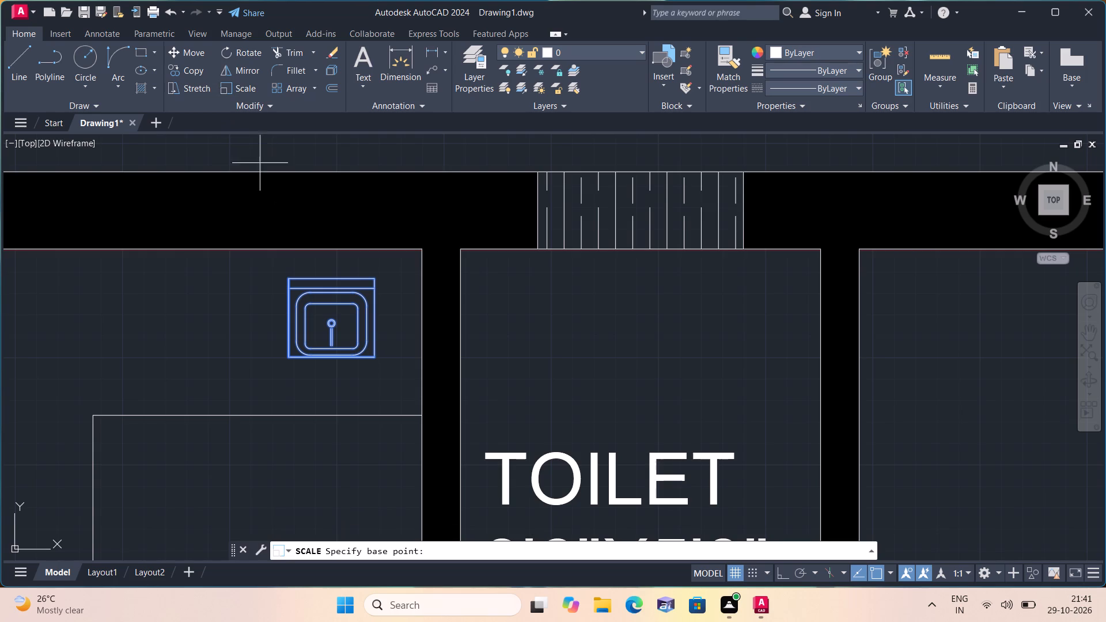
click(323, 286)
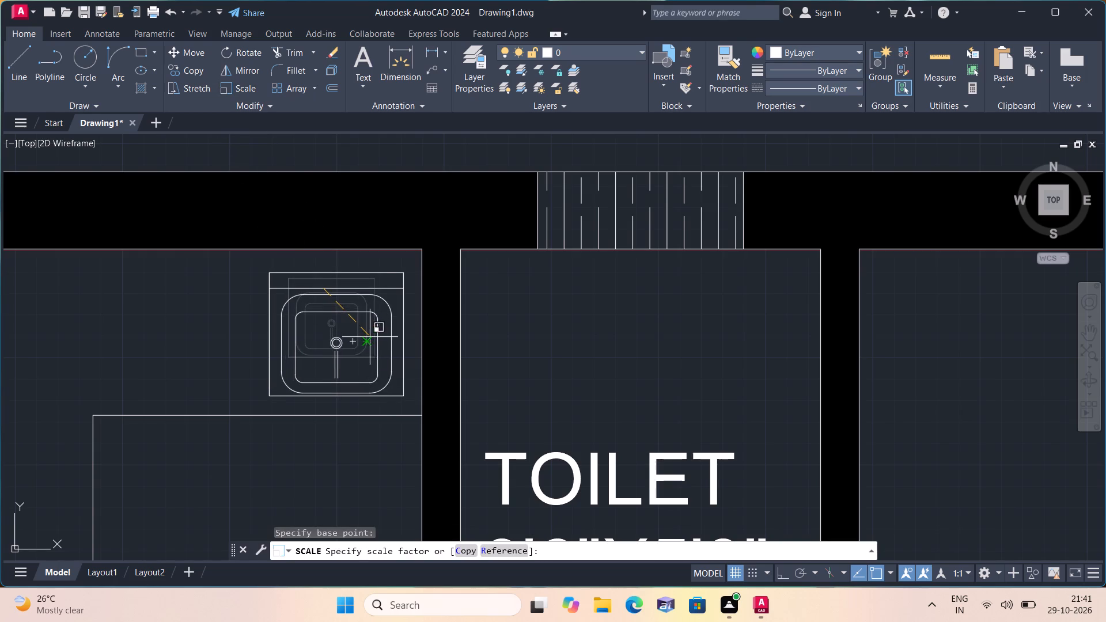
click(374, 339)
Examine the dining set's chairs, checking the backrest line and corners of the left-hand chair.
scroll(374, 291, down, 2)
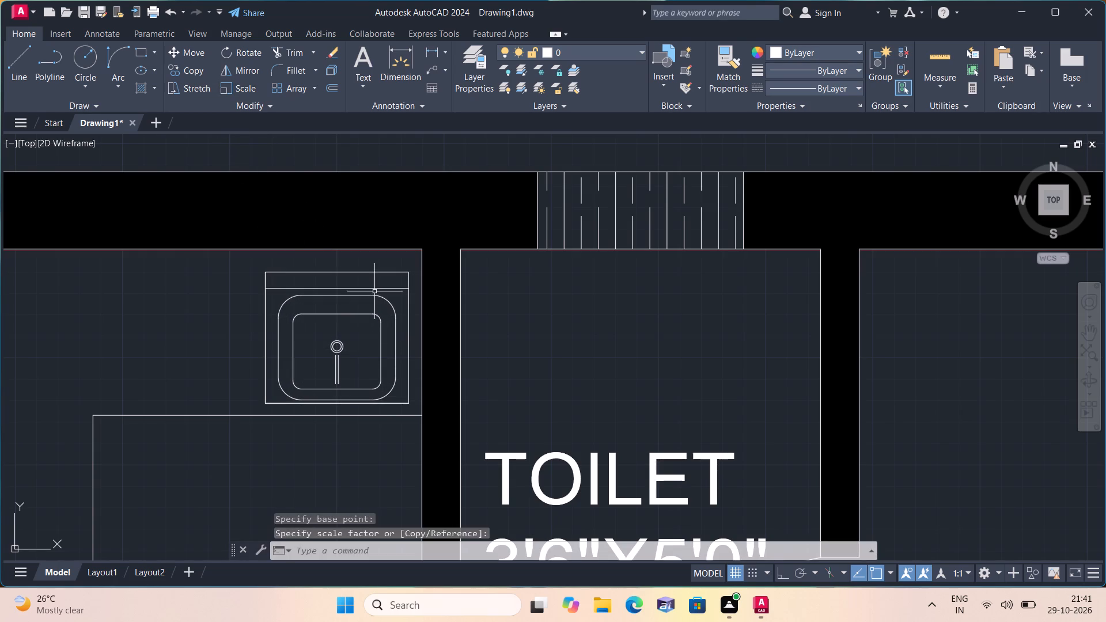
scroll(374, 290, down, 1)
middle_drag(374, 288, 374, 318)
scroll(369, 290, down, 2)
middle_drag(457, 324, 450, 327)
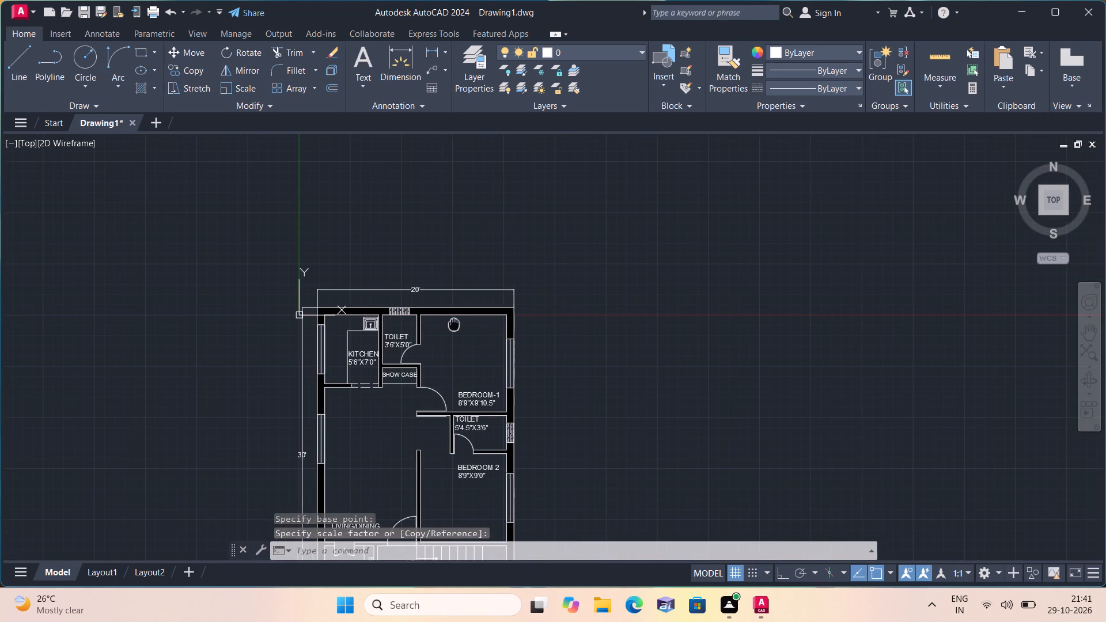
middle_drag(450, 327, 414, 333)
scroll(440, 331, down, 3)
middle_drag(450, 261, 389, 361)
scroll(391, 358, down, 1)
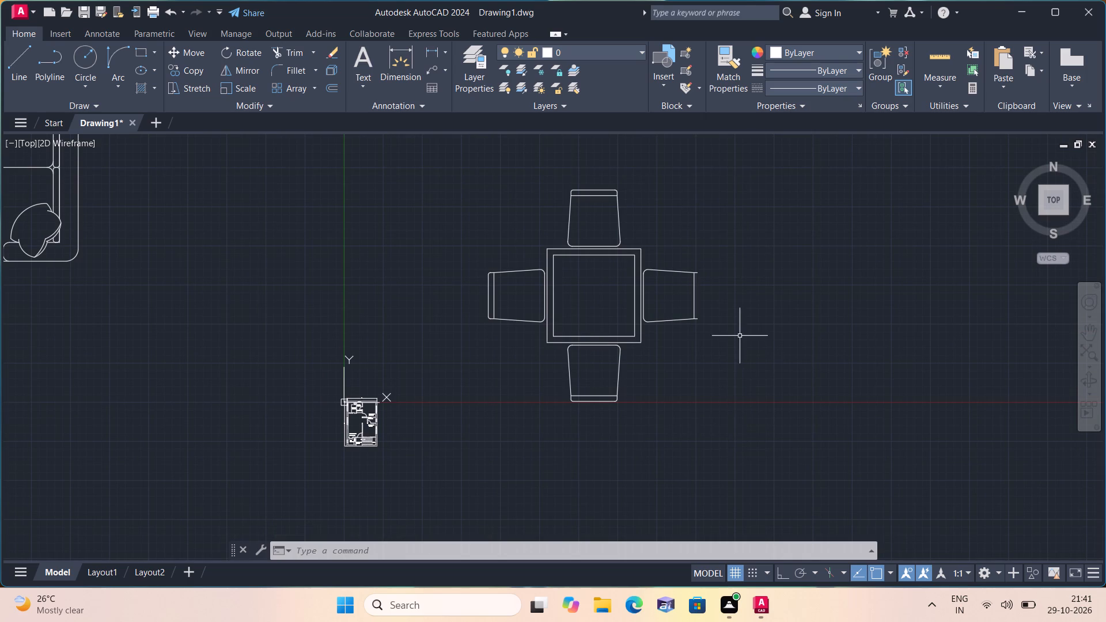
scroll(695, 266, up, 1)
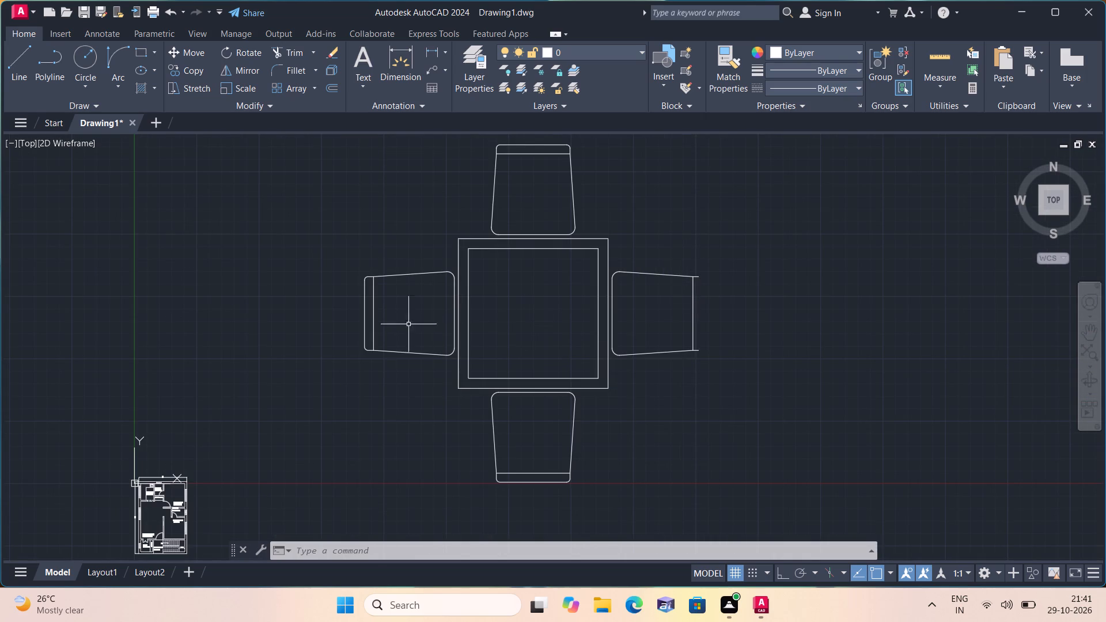
scroll(392, 325, up, 1)
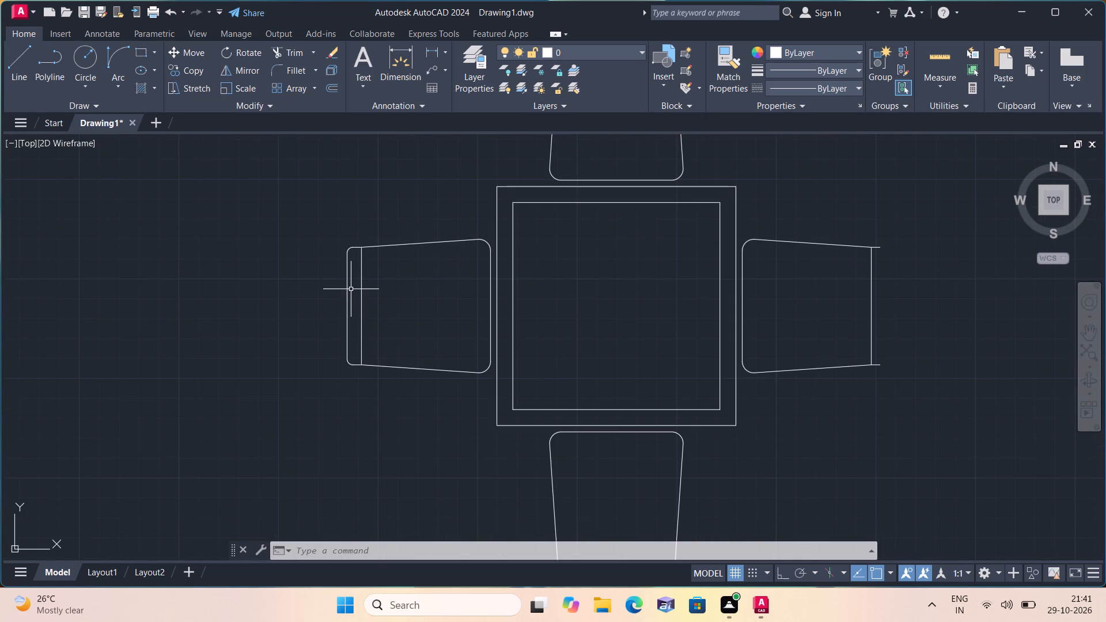
click(346, 283)
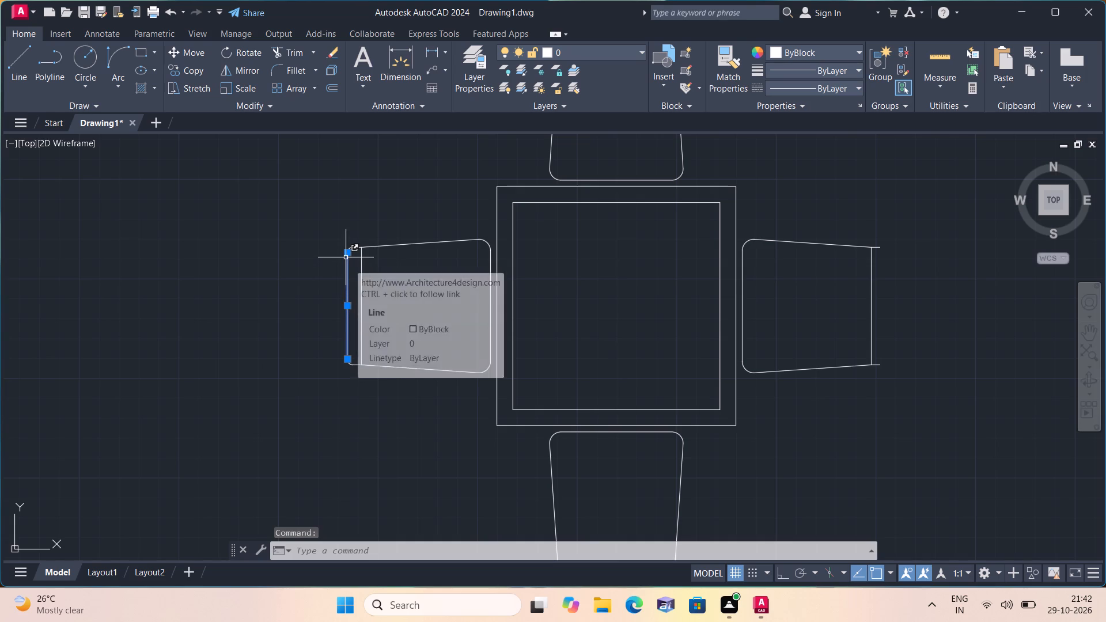
scroll(346, 257, up, 2)
scroll(346, 255, down, 2)
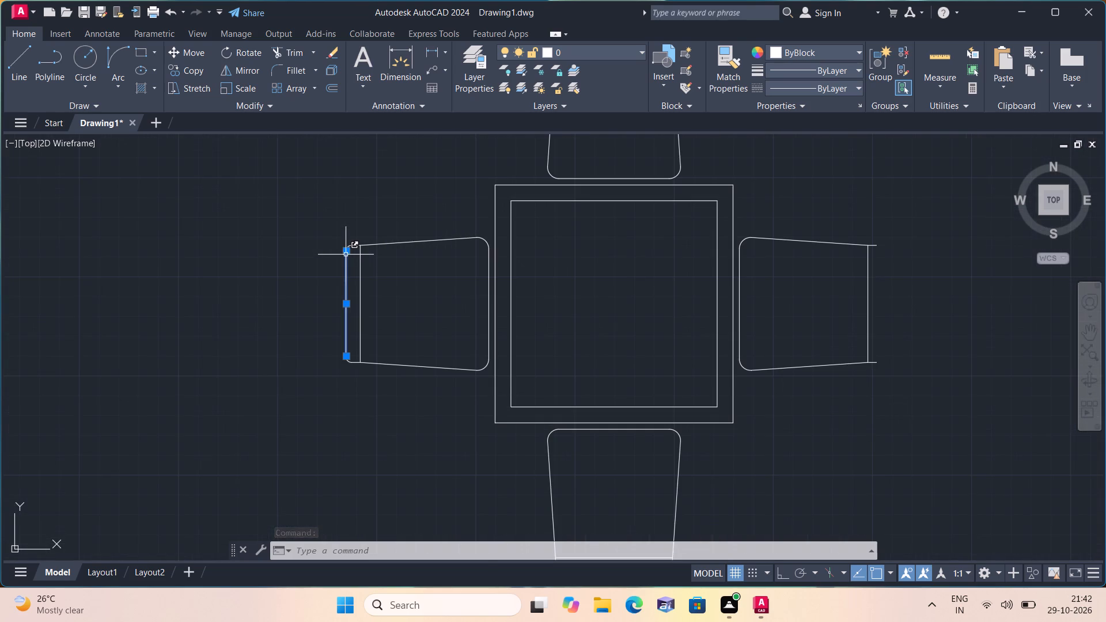
scroll(880, 260, up, 2)
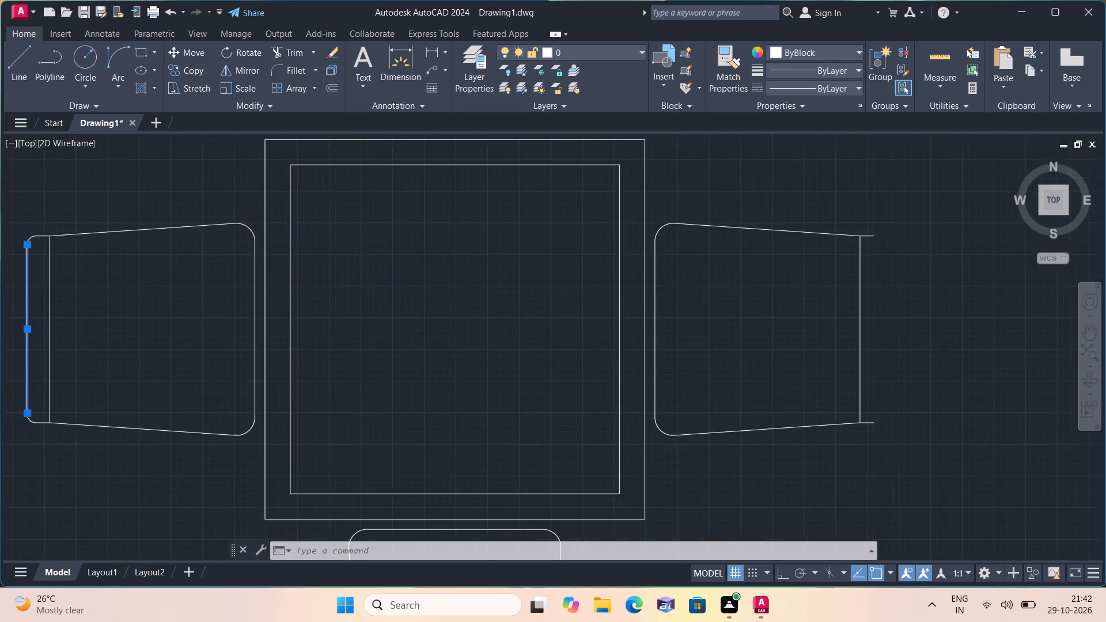
scroll(861, 230, up, 2)
scroll(861, 230, down, 3)
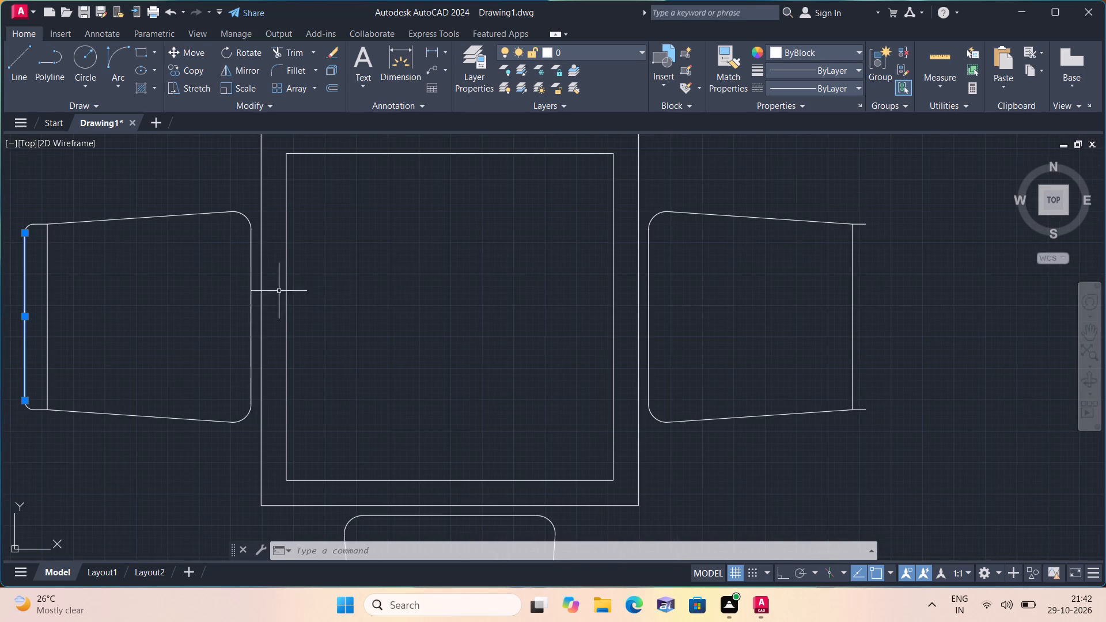
middle_drag(97, 289, 175, 269)
scroll(115, 395, up, 2)
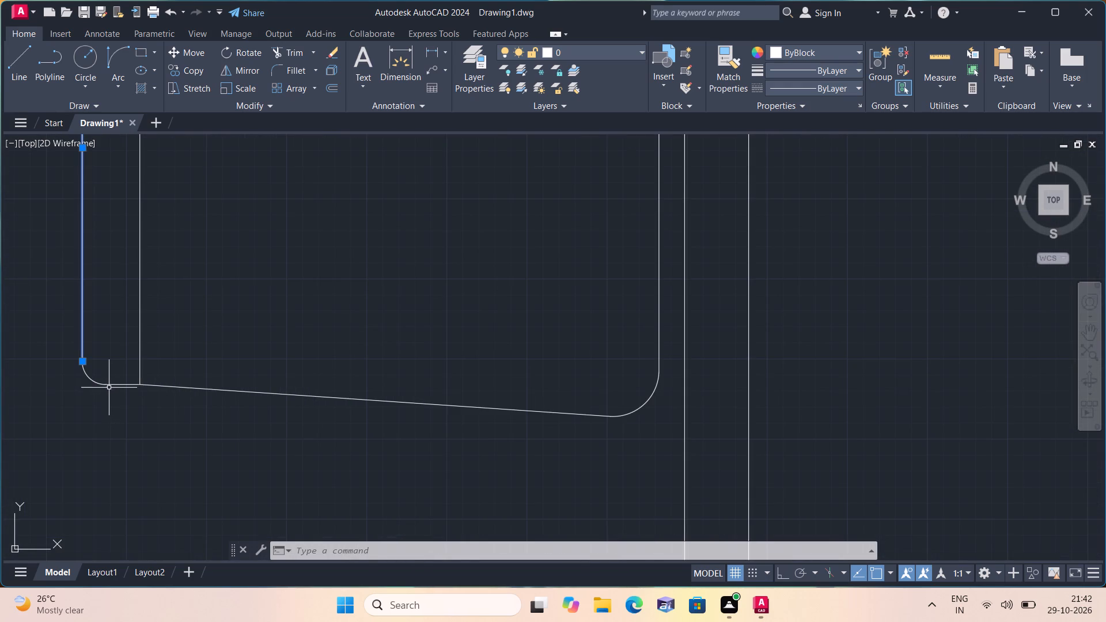
scroll(109, 387, down, 2)
scroll(164, 328, down, 2)
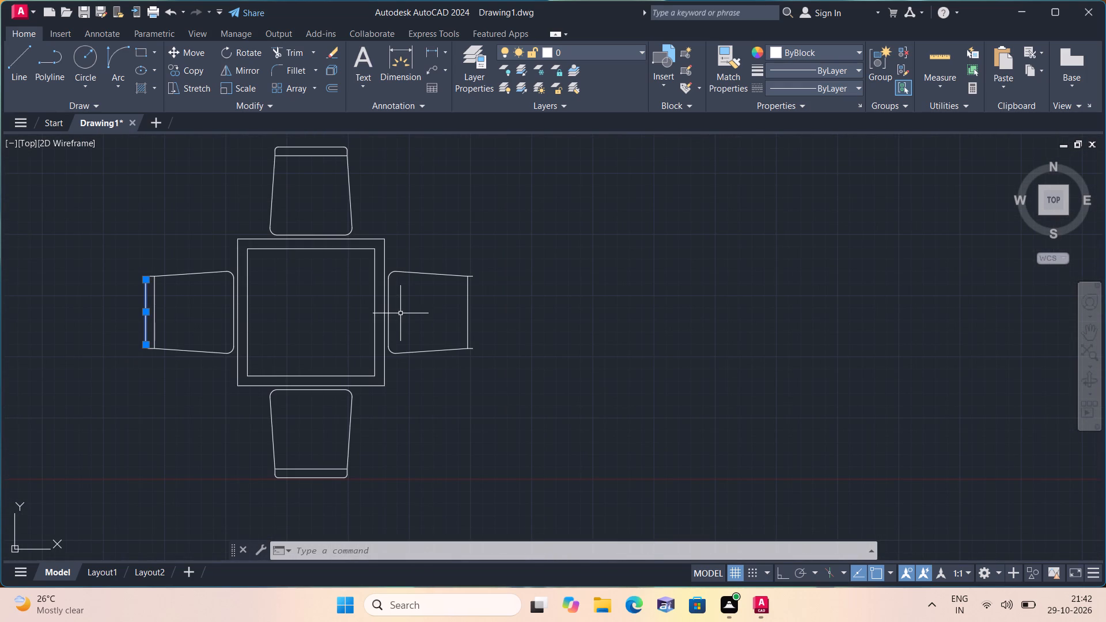
key(Escape)
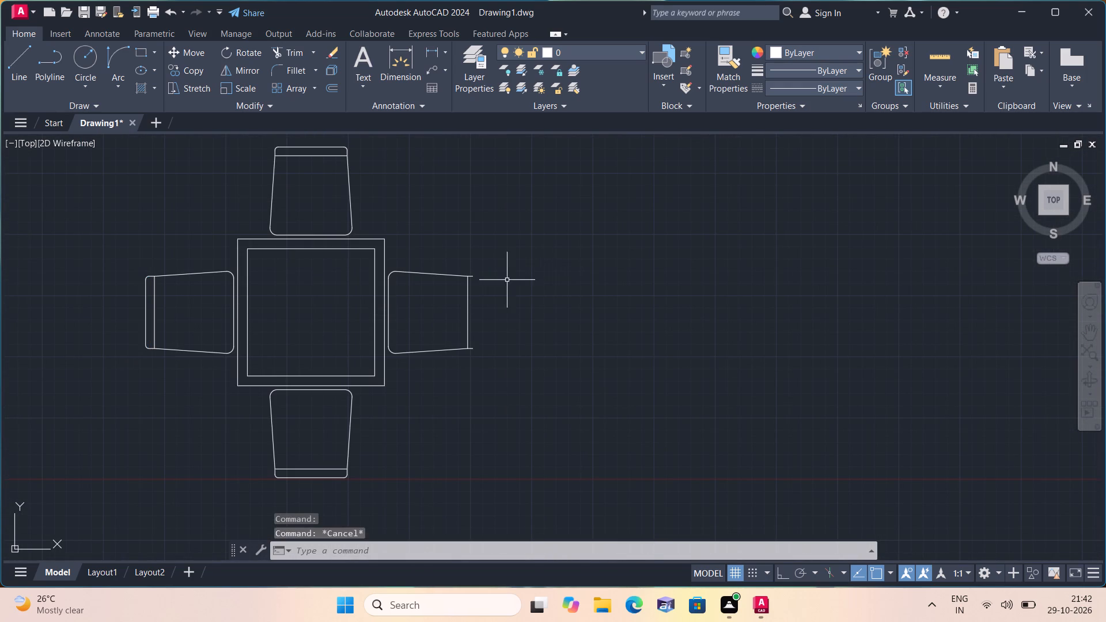
Draw a vertical line joining the open ends of the right-hand dining chair's backrest.
key(l)
key(space)
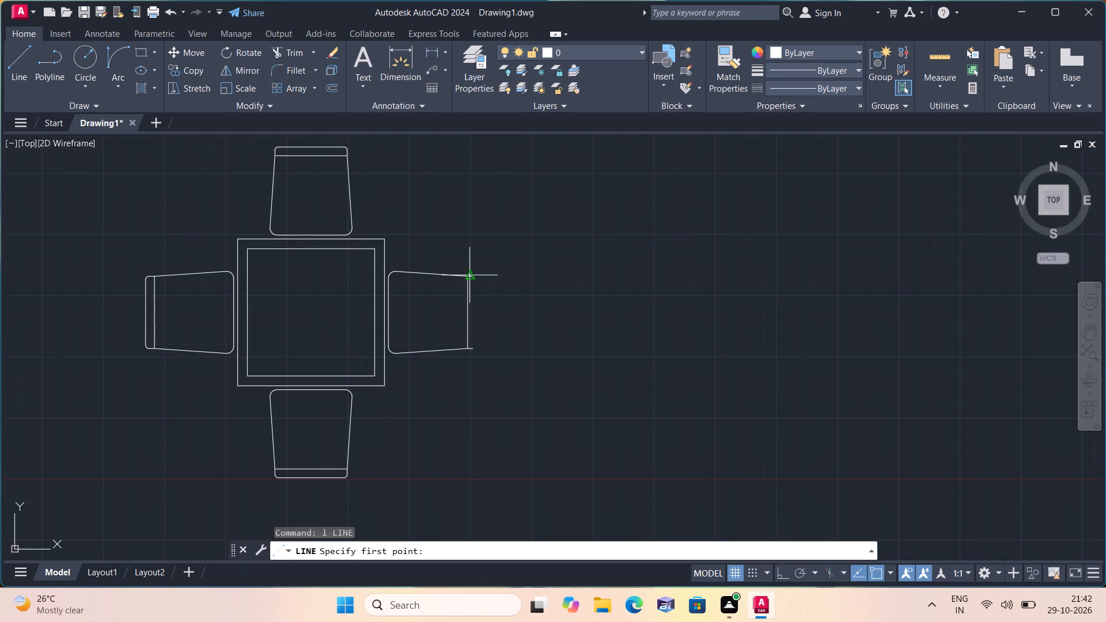
scroll(475, 279, up, 2)
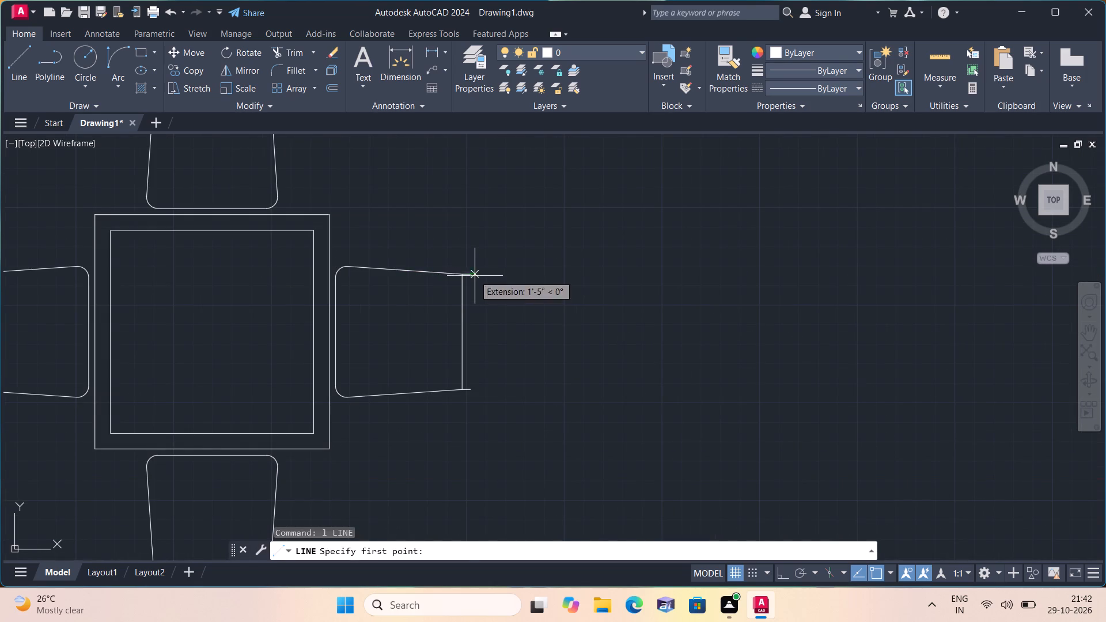
click(474, 274)
click(474, 390)
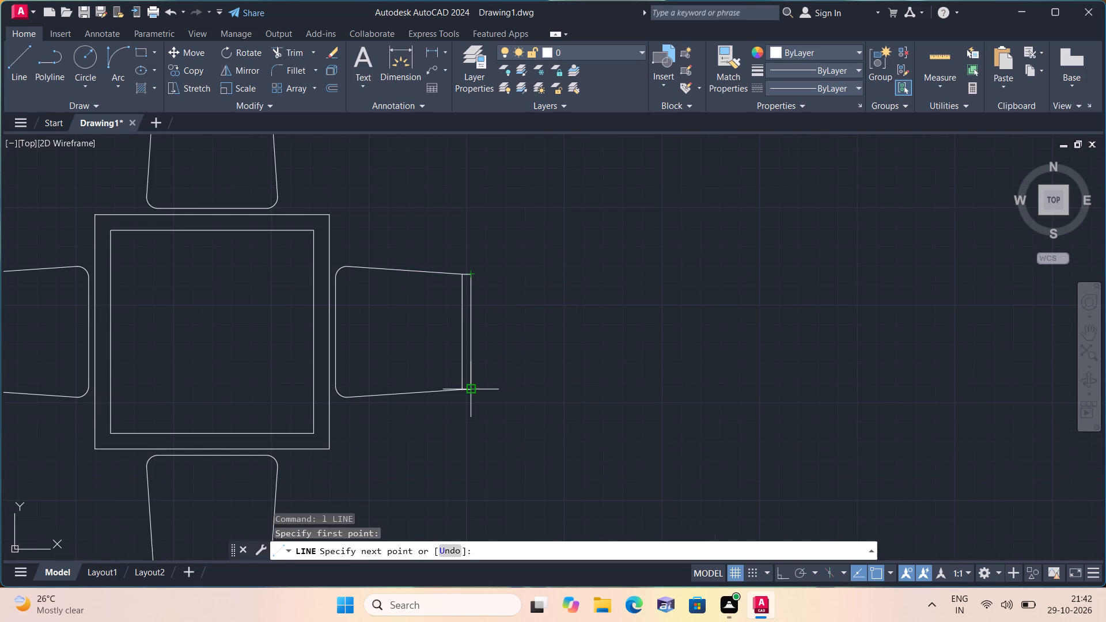
key(space)
Scale the whole dining set down freehand in two passes from inside the table, until it is a tiny fraction of its size.
scroll(519, 344, down, 2)
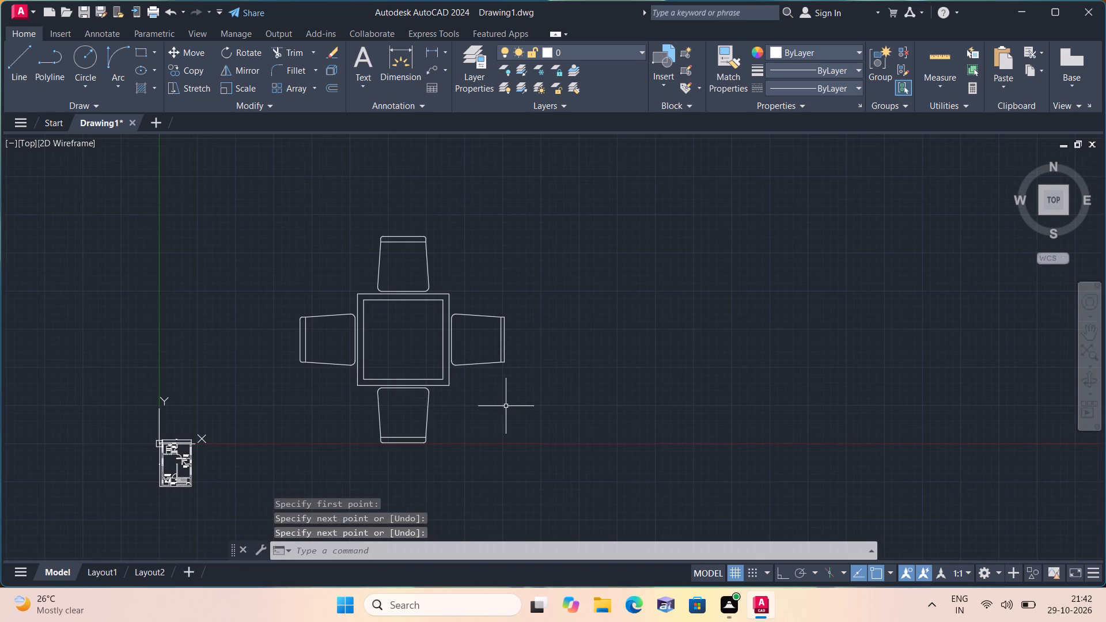
drag(575, 470, 520, 418)
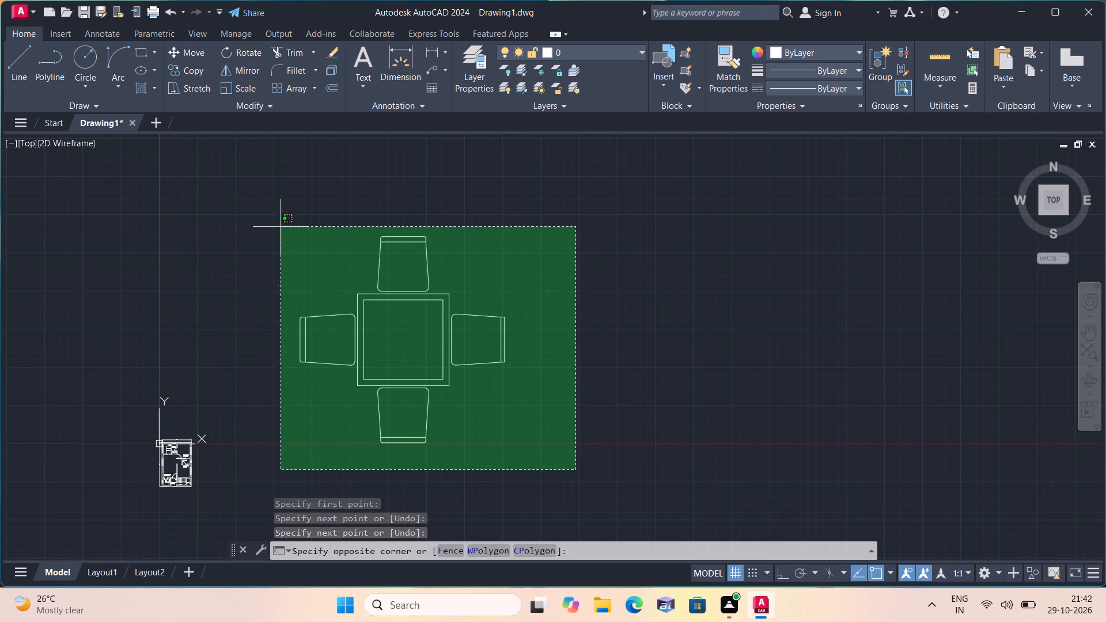
click(274, 218)
click(243, 90)
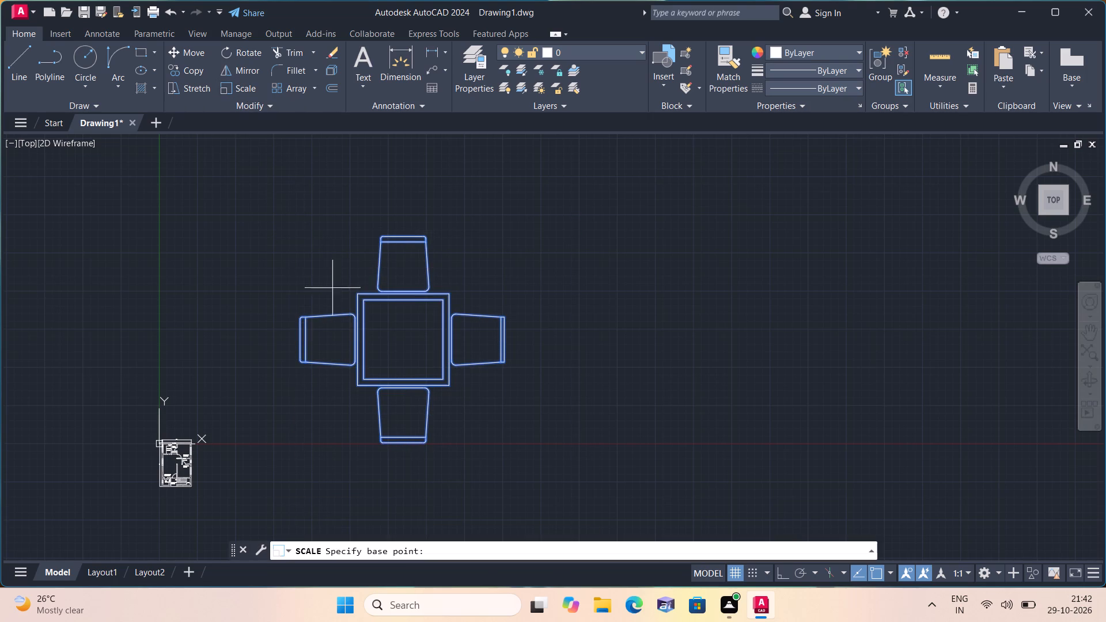
click(403, 324)
click(415, 347)
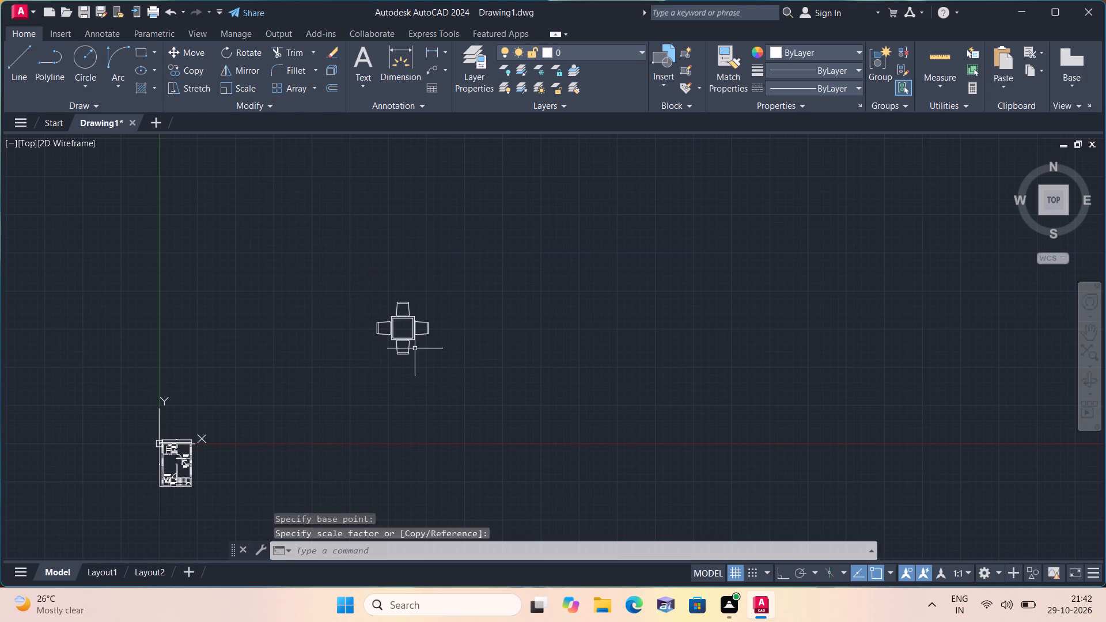
drag(481, 384, 460, 363)
click(313, 241)
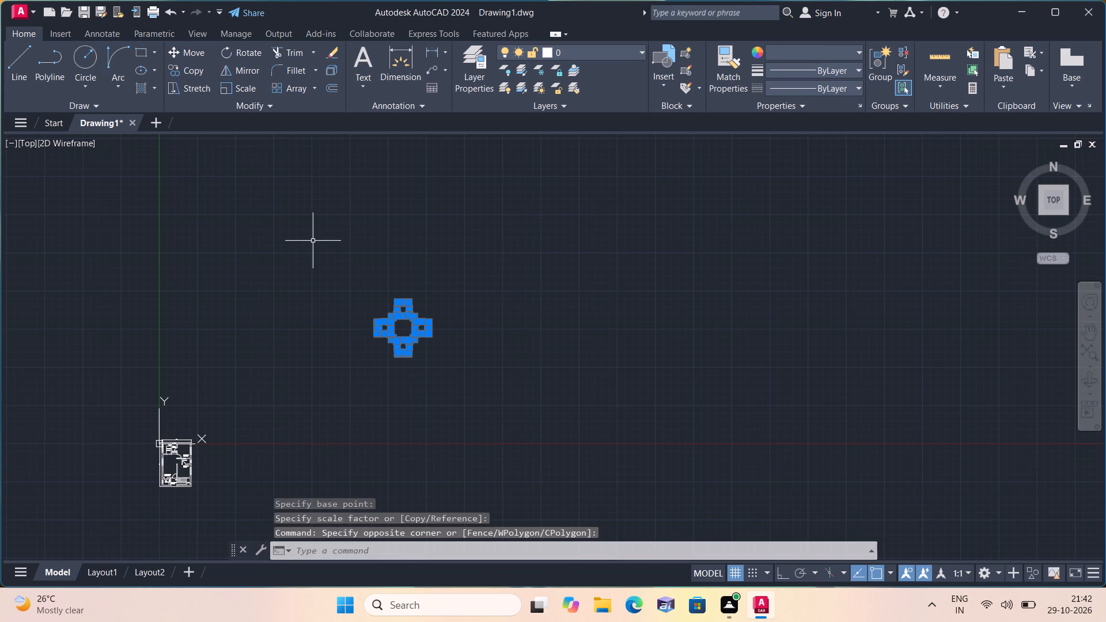
click(241, 86)
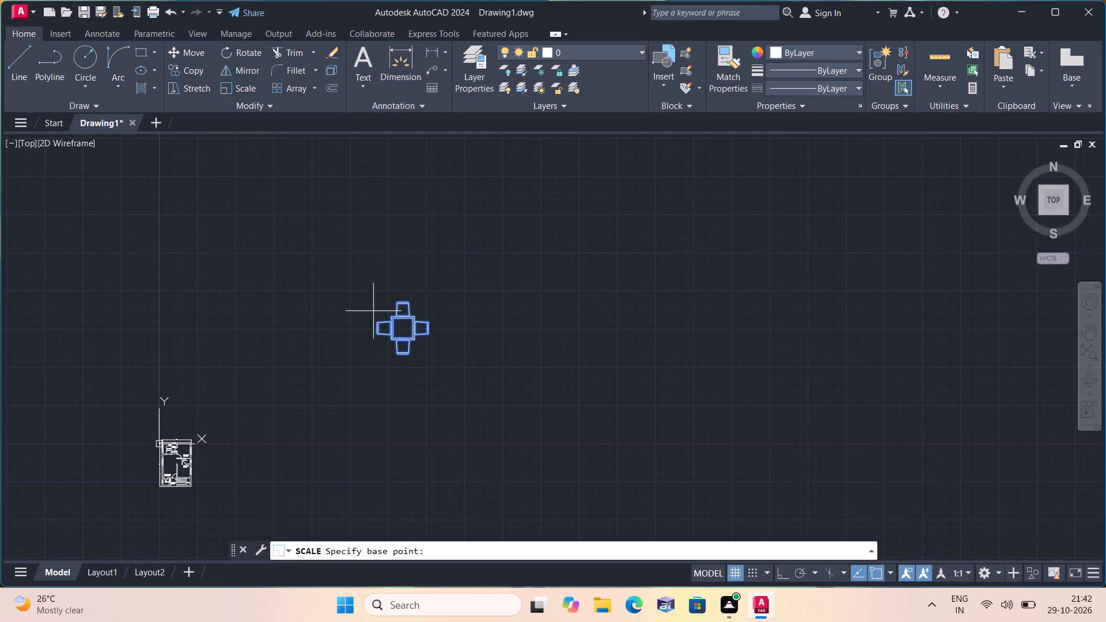
scroll(388, 339, up, 3)
click(446, 287)
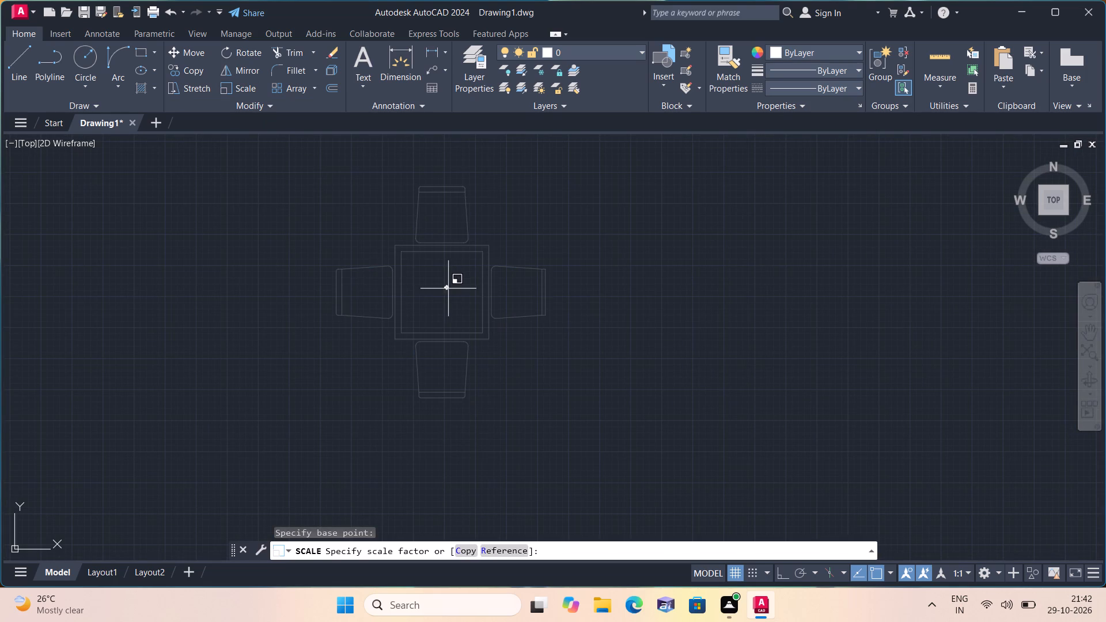
click(451, 291)
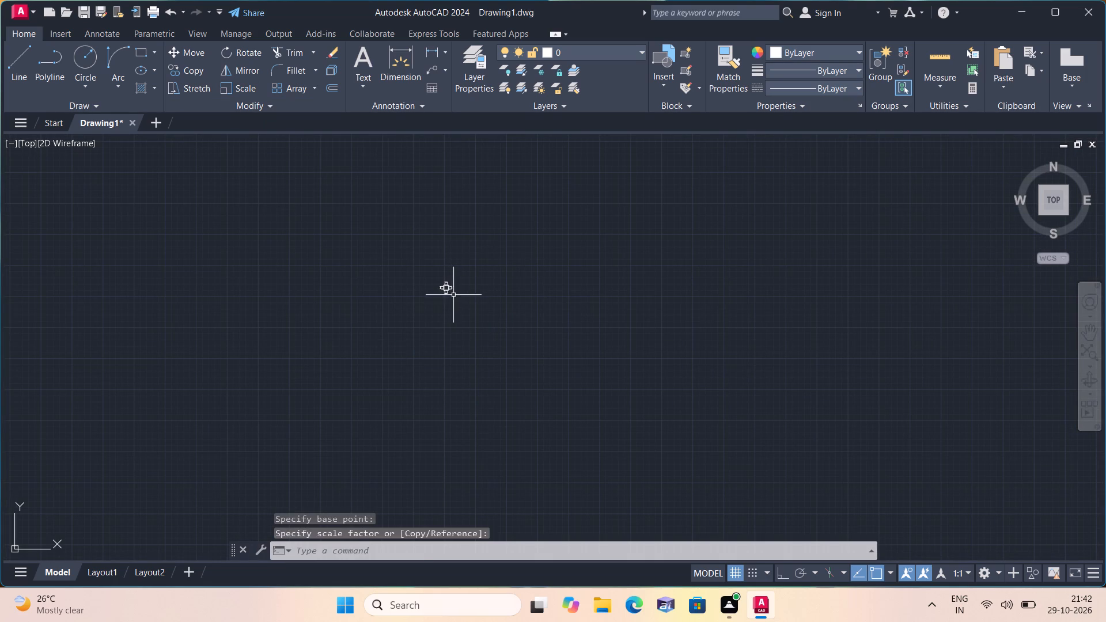
Move the shrunken dining set into the living/dining room, just below the kitchen opening.
drag(461, 302, 455, 295)
click(403, 253)
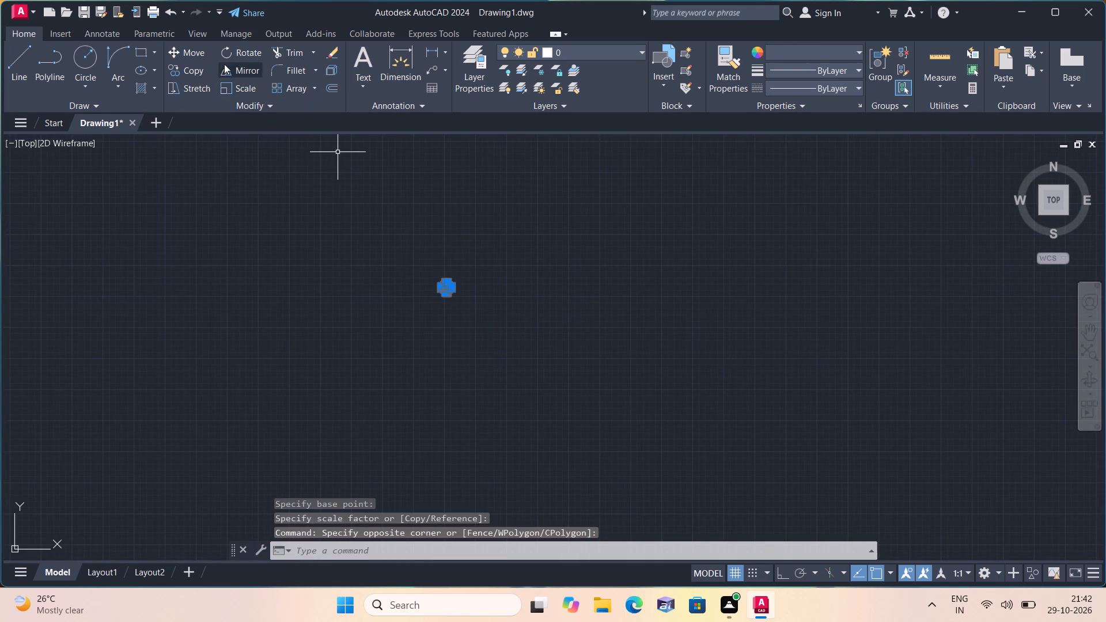
click(196, 47)
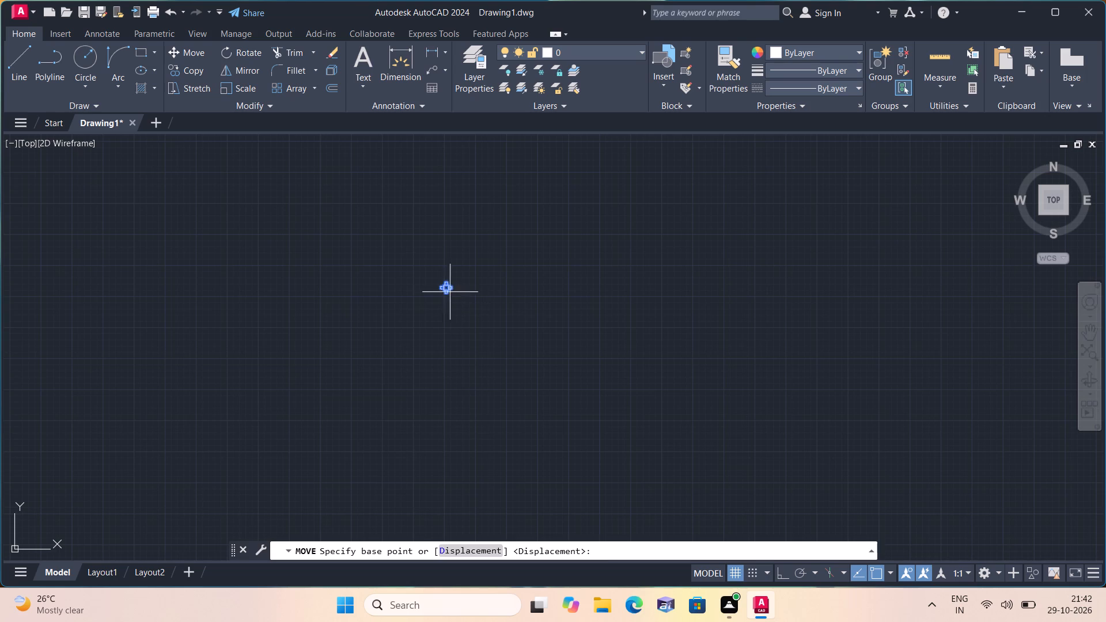
click(446, 285)
scroll(367, 317, down, 2)
middle_drag(352, 326, 547, 255)
scroll(209, 494, up, 2)
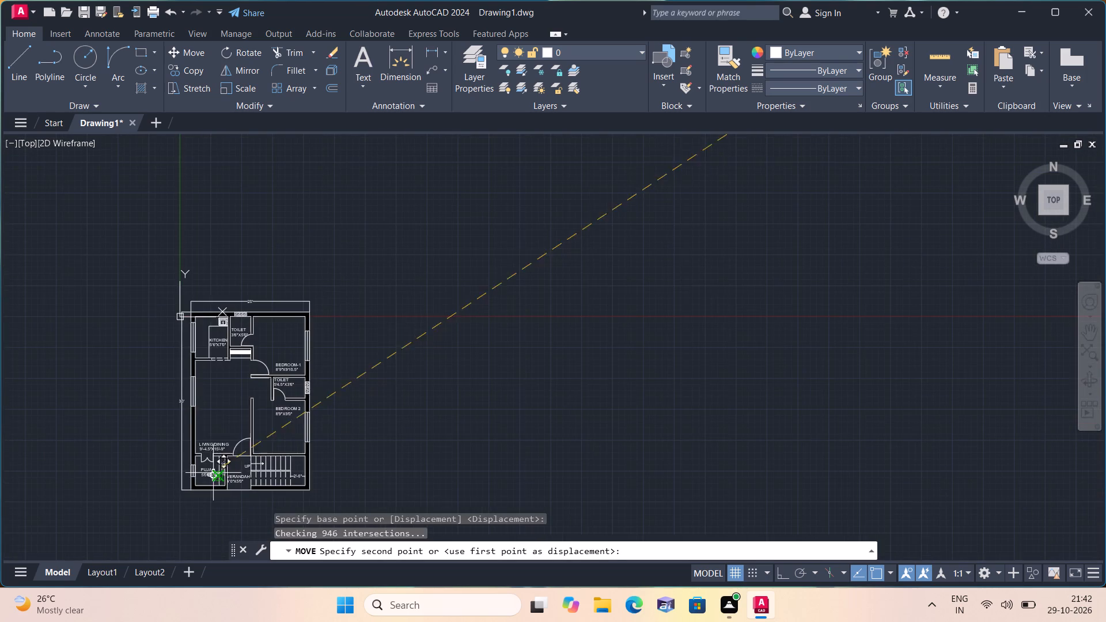
scroll(214, 376, up, 3)
click(213, 377)
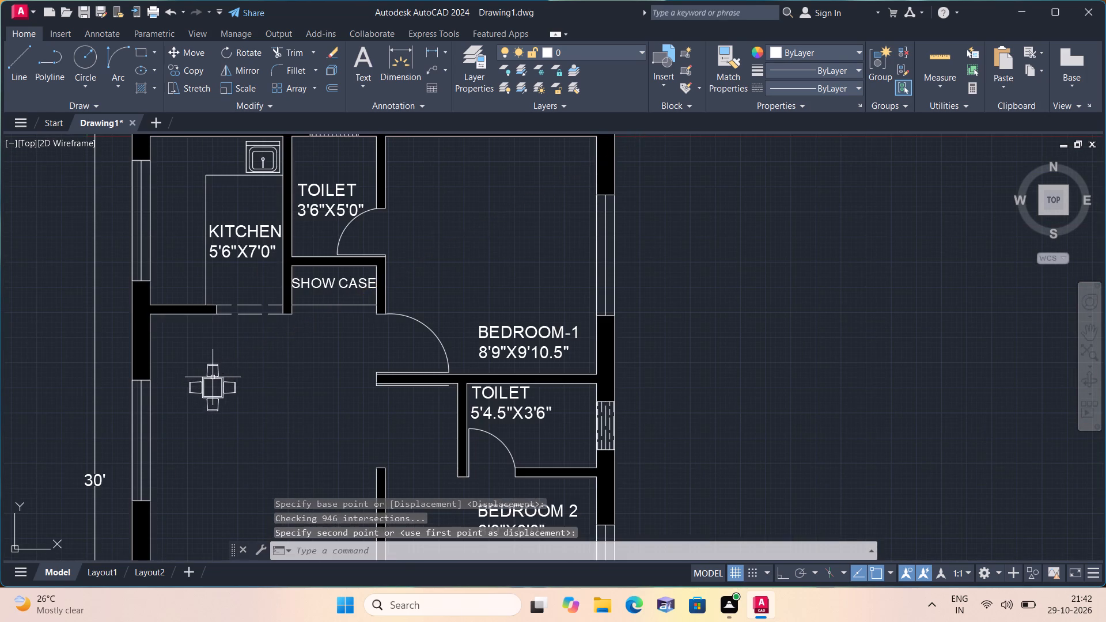
Scale the dining set up freehand from the table's centre to about twice its size in the living/dining room.
scroll(225, 400, up, 1)
drag(294, 439, 277, 424)
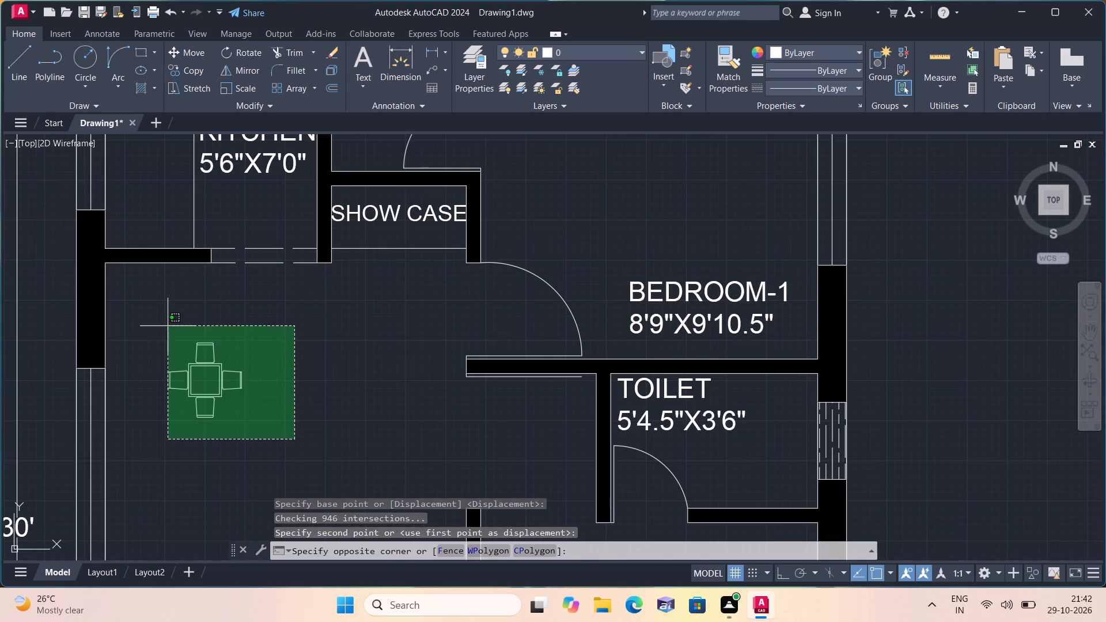
click(159, 318)
click(249, 88)
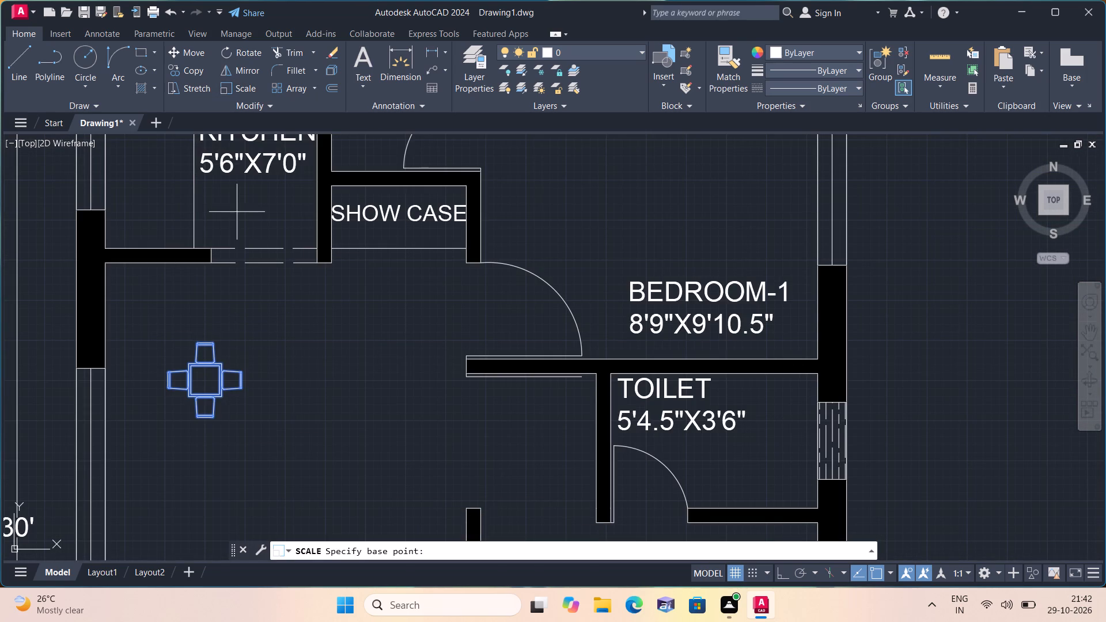
click(210, 379)
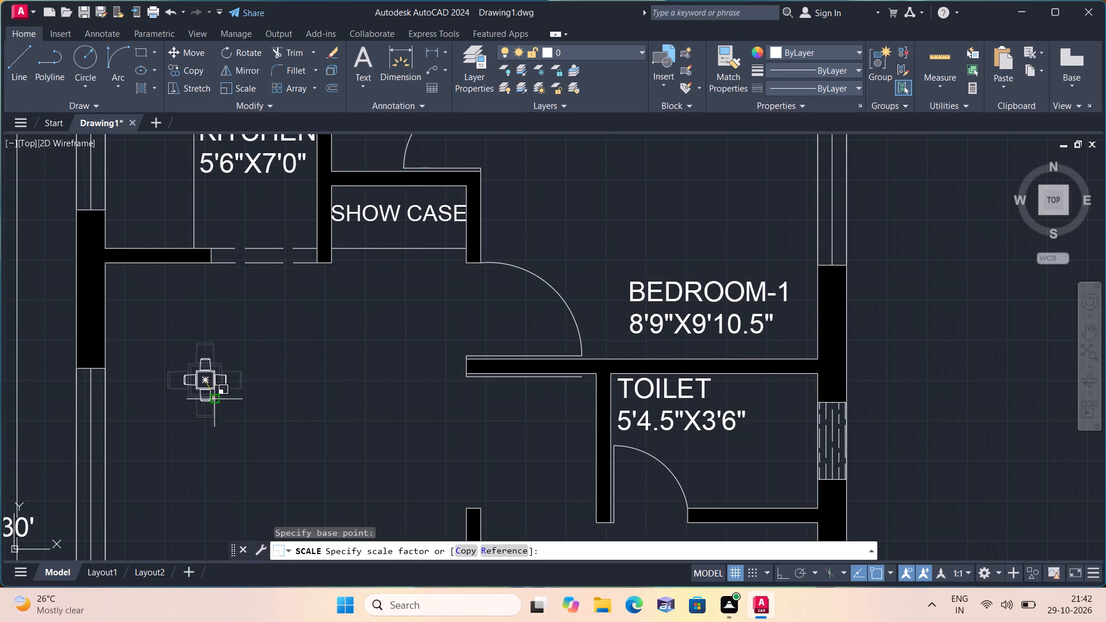
click(237, 451)
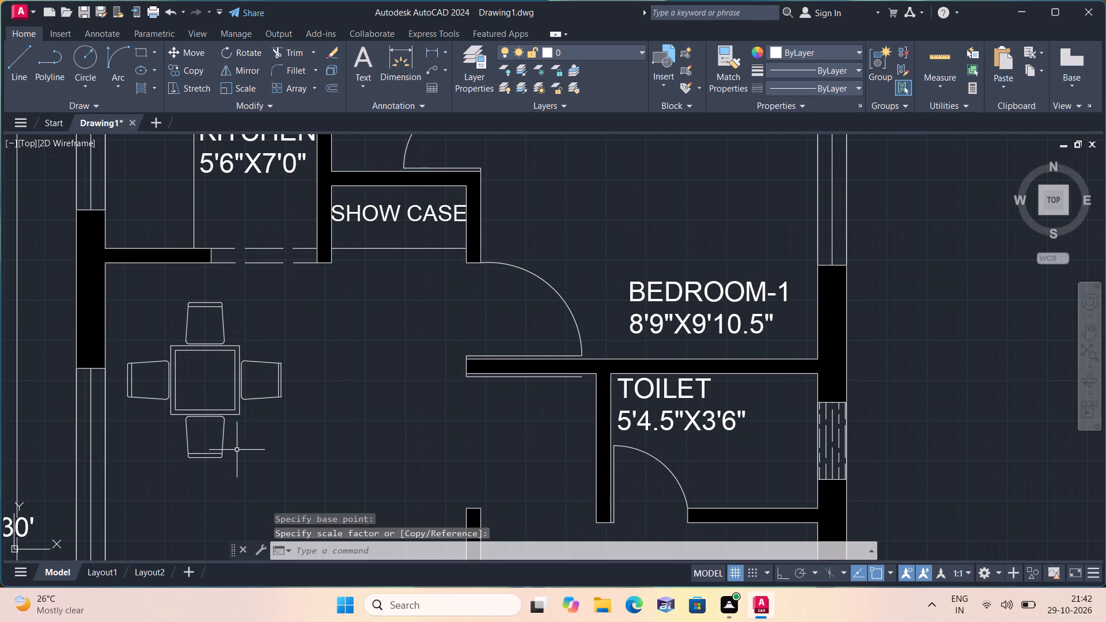
Scale the sideways bed with its two bedside tables down sharply freehand, from a base point in the middle of the mattress.
scroll(305, 364, down, 4)
middle_drag(349, 283, 358, 423)
scroll(349, 283, down, 1)
scroll(358, 424, down, 2)
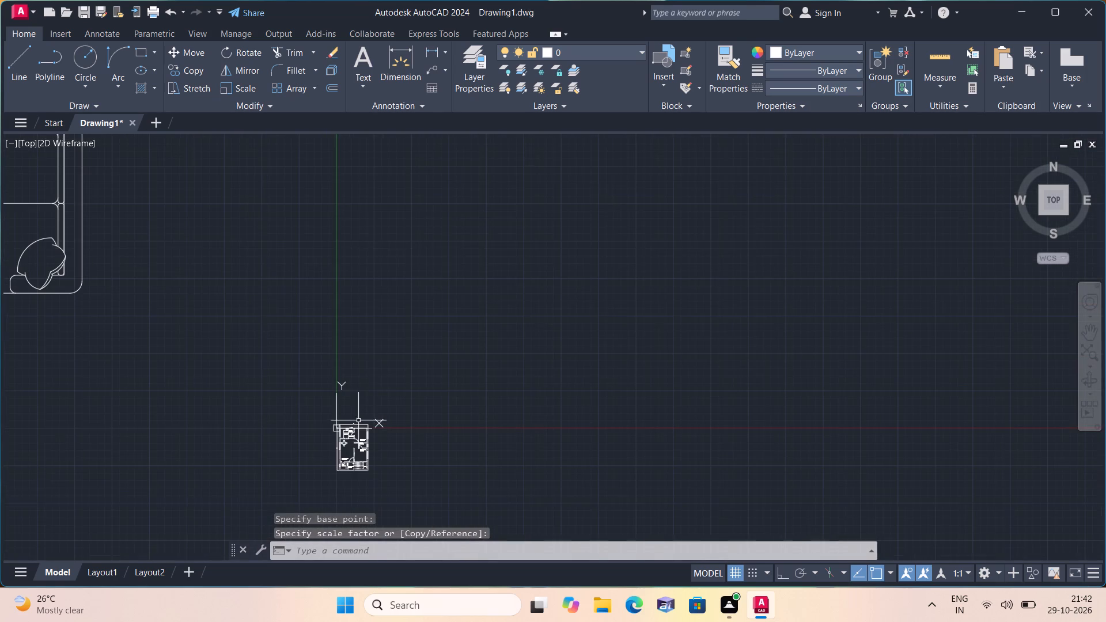
scroll(331, 351, down, 1)
middle_drag(330, 351, 386, 430)
middle_drag(276, 359, 283, 418)
scroll(274, 359, down, 1)
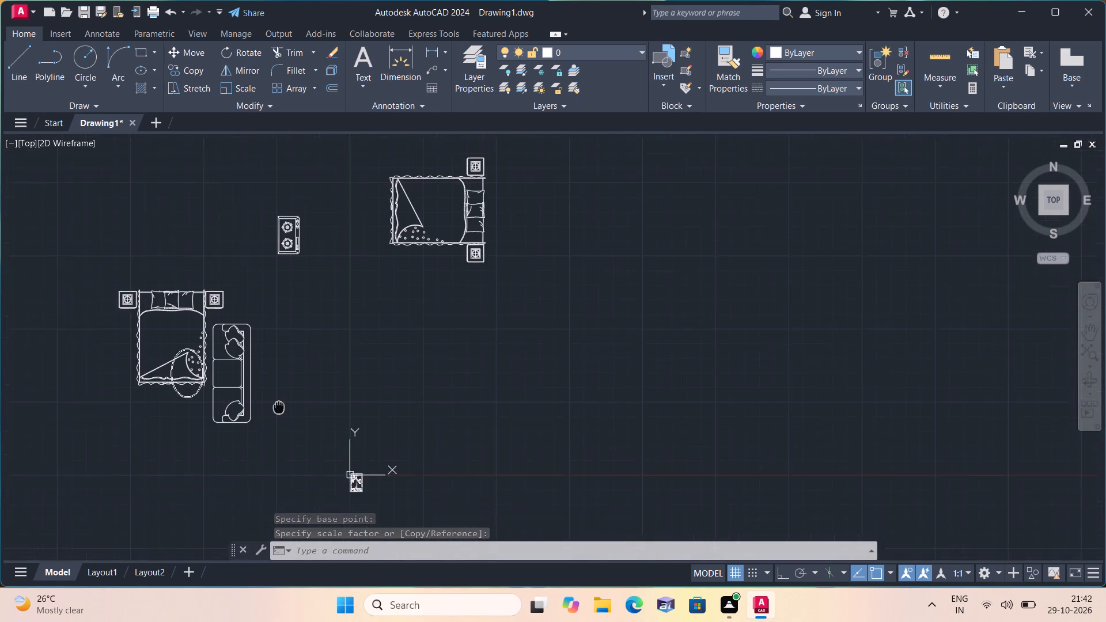
middle_drag(283, 418, 284, 428)
drag(540, 339, 537, 301)
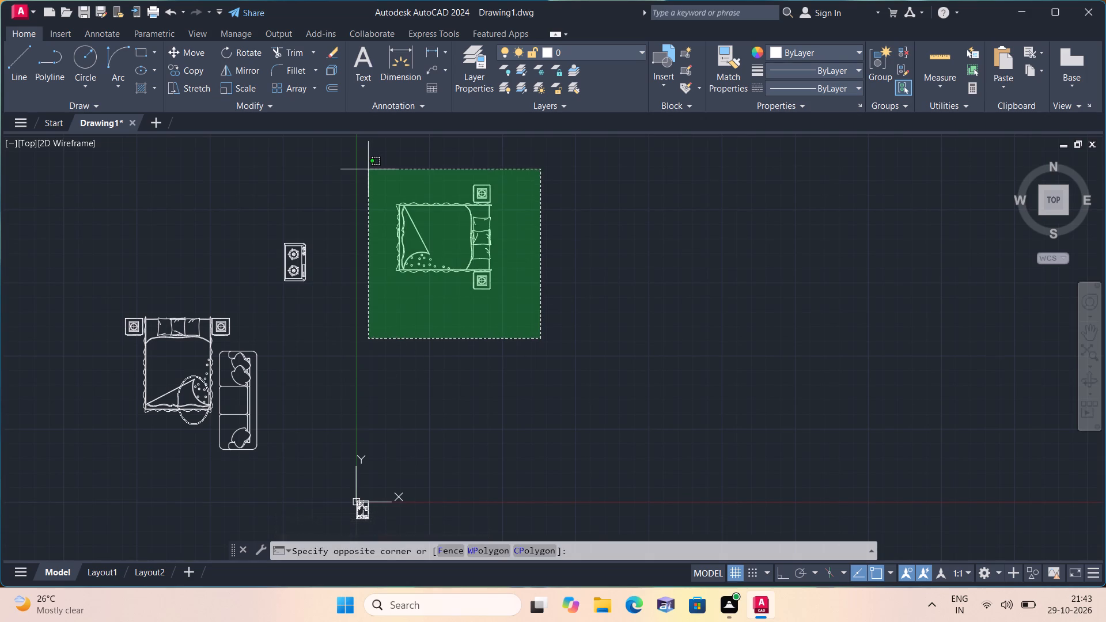
click(368, 169)
click(249, 87)
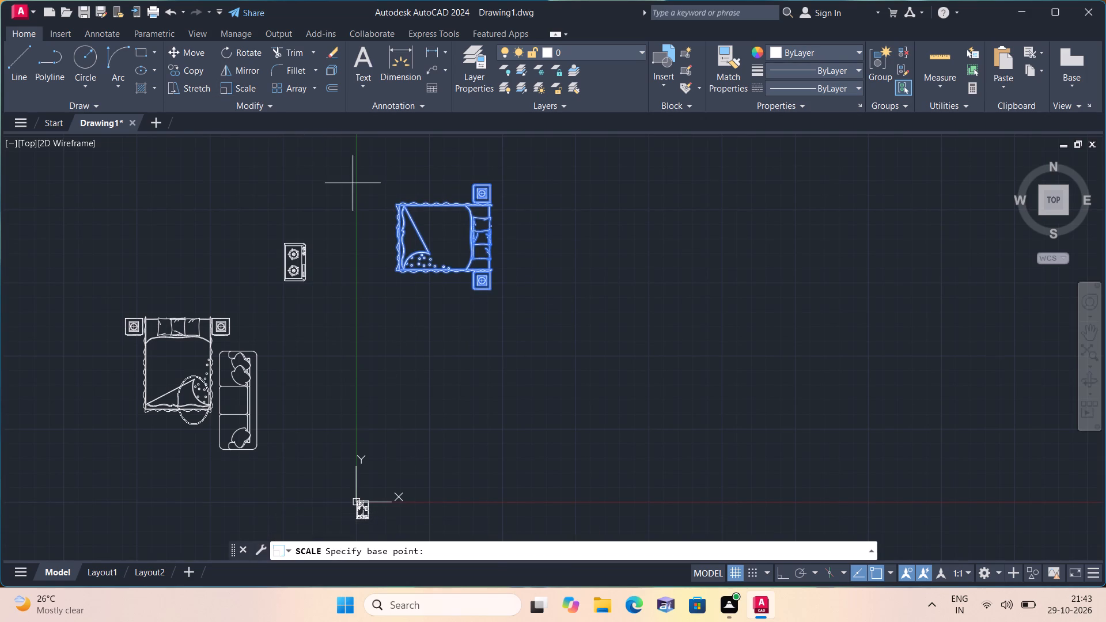
scroll(435, 235, up, 1)
click(438, 235)
click(442, 237)
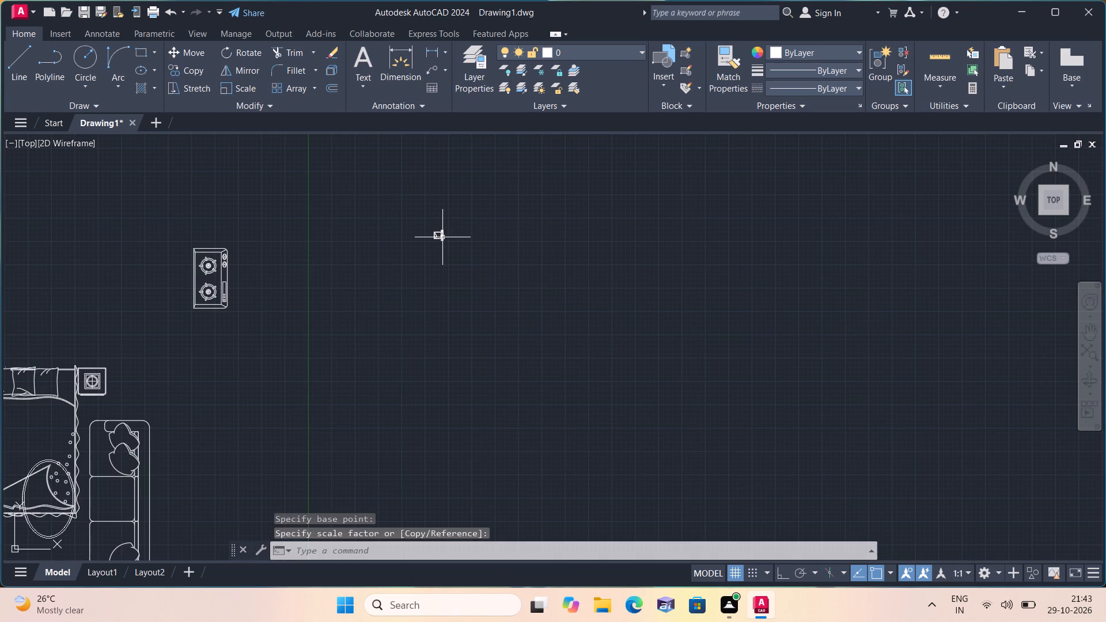
Move the shrunken sideways bed to the empty area just outside the floor plan, beside Bedroom 2.
drag(470, 264, 463, 254)
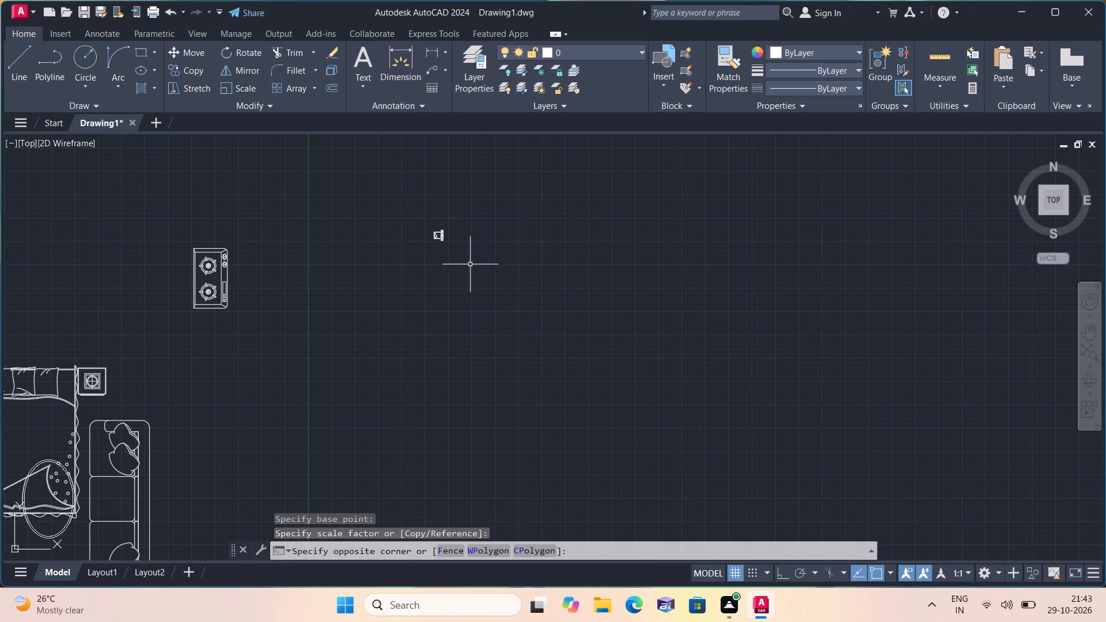
click(422, 218)
click(196, 52)
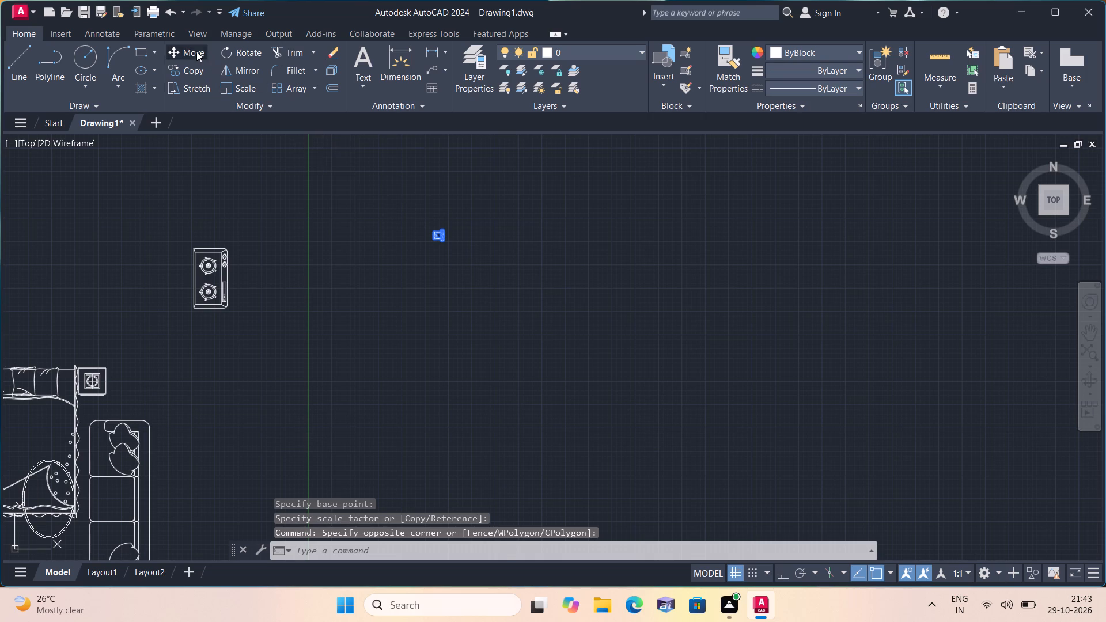
click(427, 236)
scroll(368, 331, down, 1)
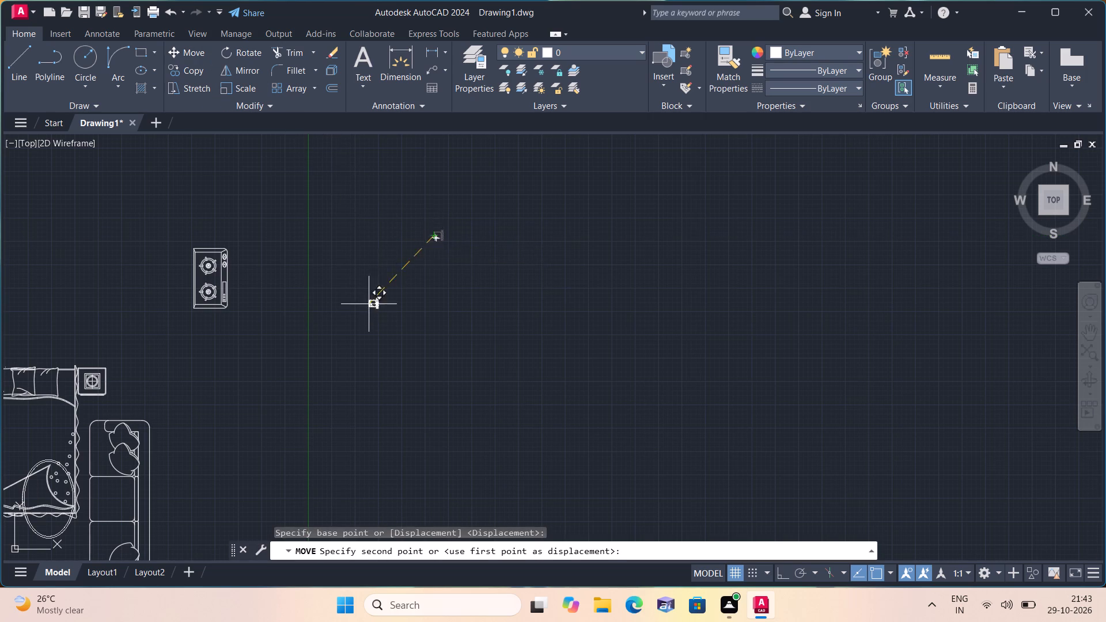
middle_drag(372, 348, 423, 225)
scroll(388, 417, up, 7)
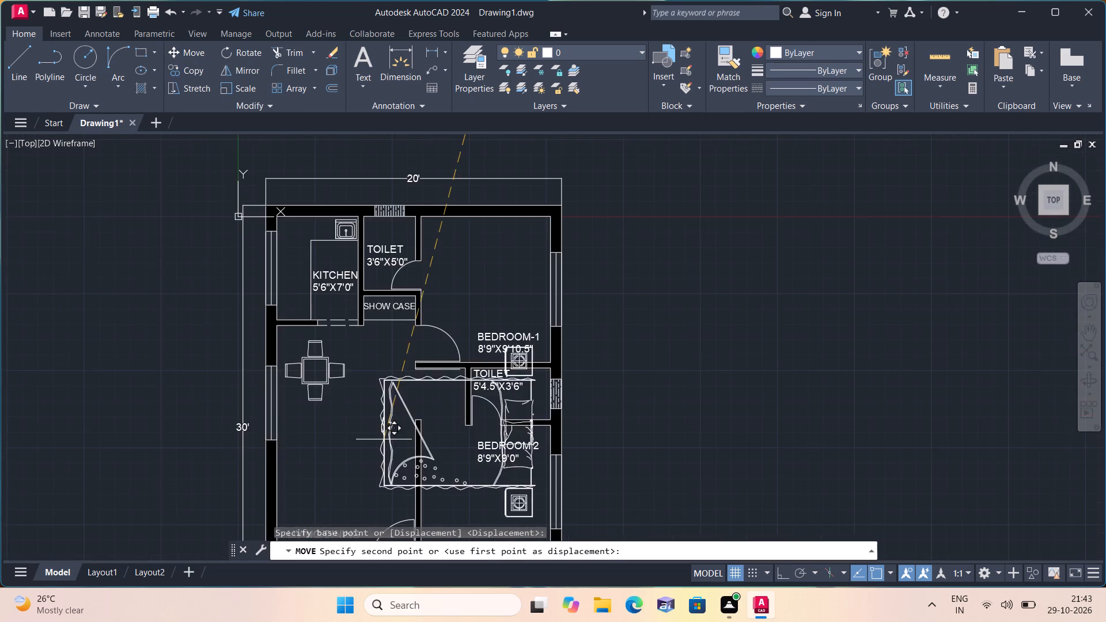
middle_drag(384, 439, 216, 312)
click(460, 388)
Scale the bed beside the floor plan down freehand again, from a base point near the mattress centre.
click(438, 285)
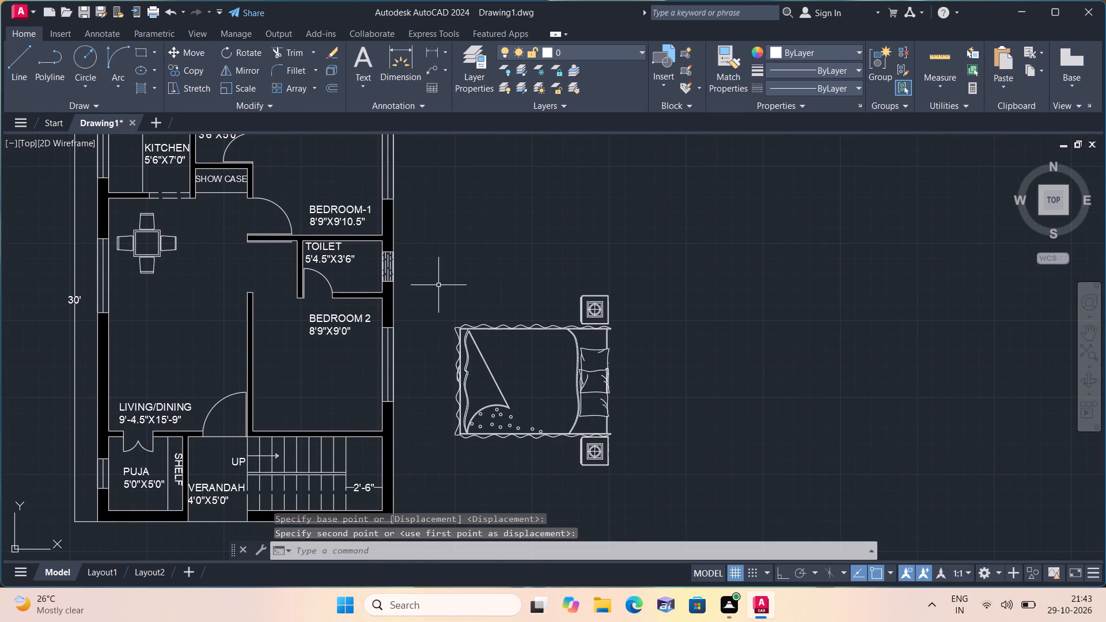
click(716, 474)
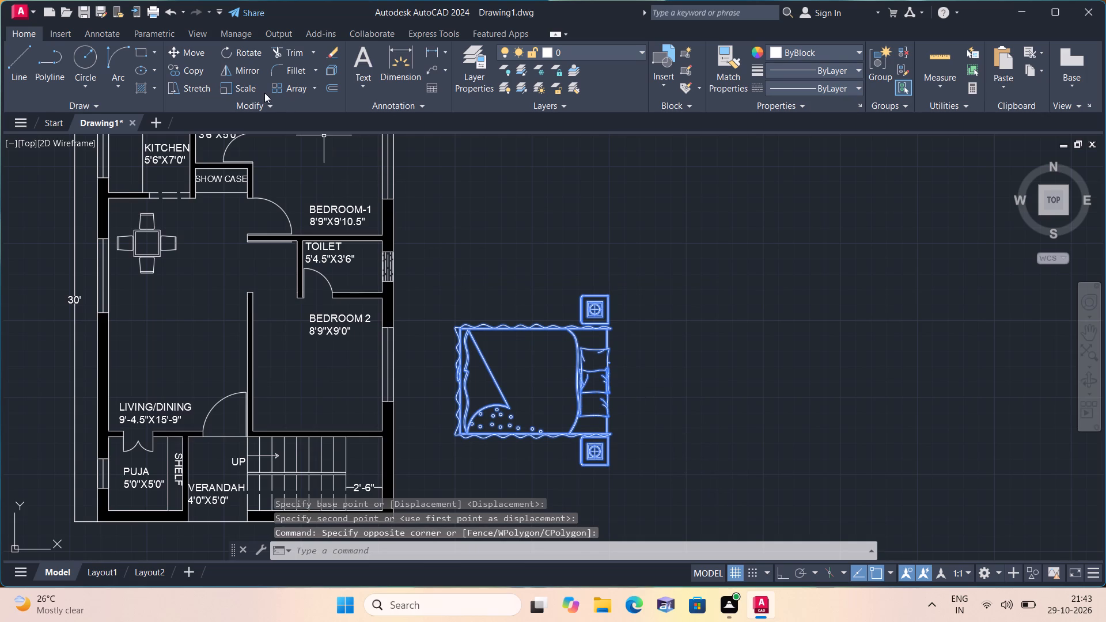
click(245, 86)
click(530, 362)
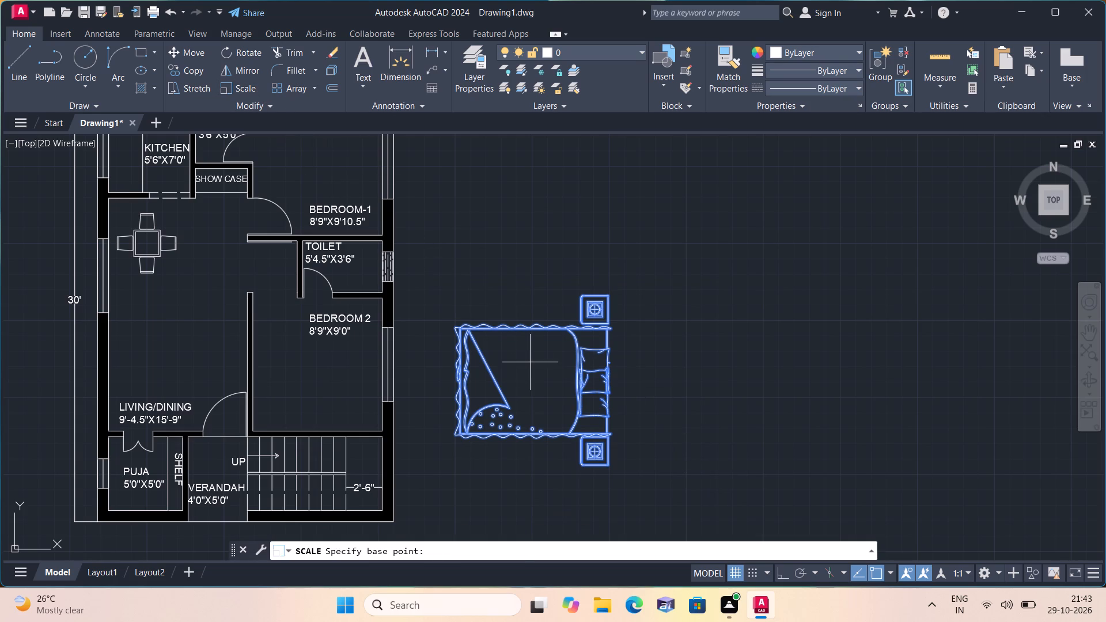
click(541, 376)
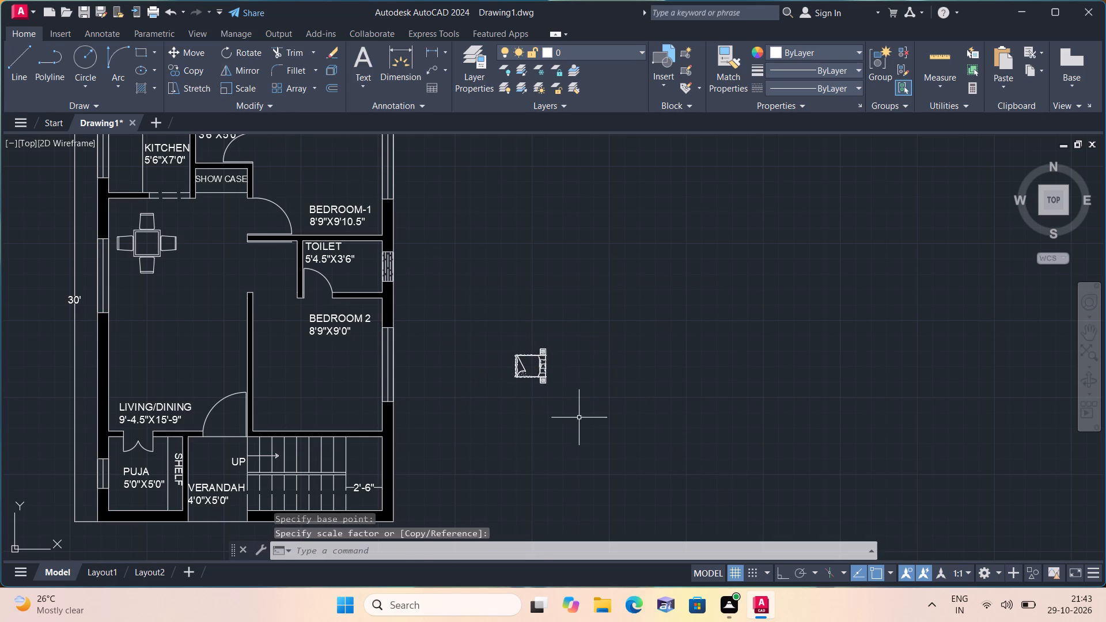
Move the small sideways bed from beside the floor plan into the open area of Bedroom 2 below its label.
click(562, 395)
click(506, 322)
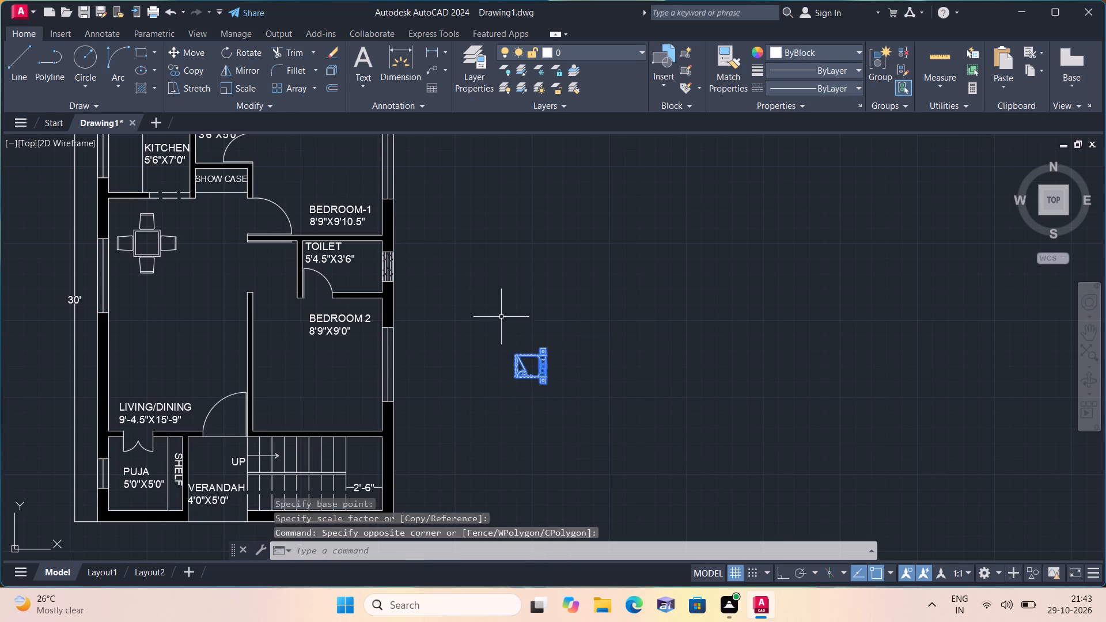
click(191, 48)
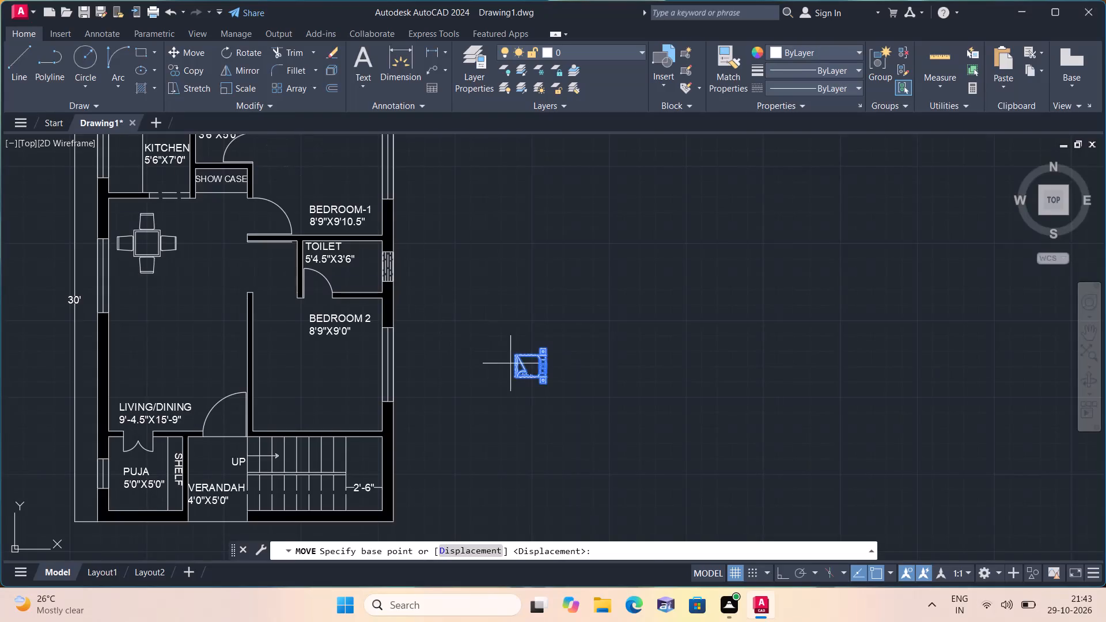
click(527, 361)
scroll(319, 395, up, 1)
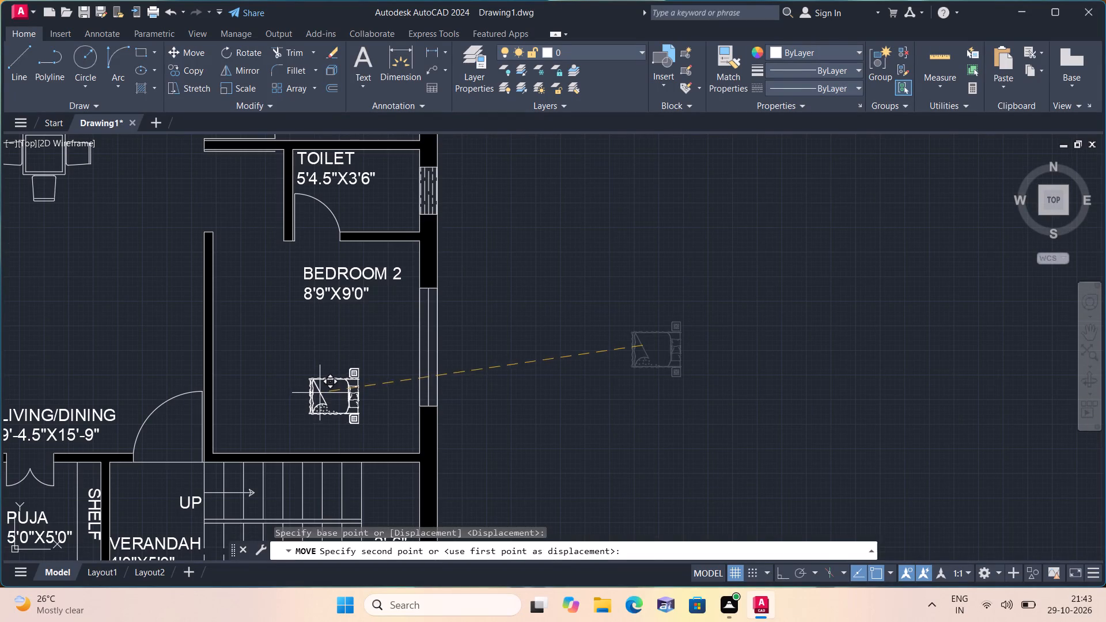
click(324, 373)
Scale the bed with its bedside tables up freehand from near the mattress centre to over twice its size in Bedroom 2.
scroll(324, 373, up, 2)
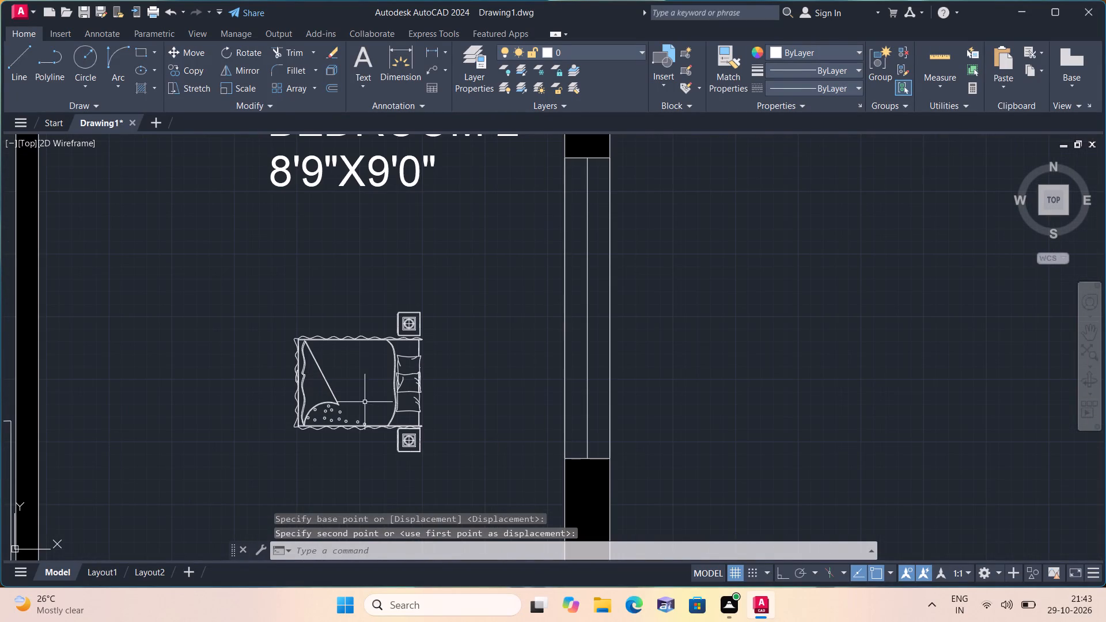
drag(476, 479, 462, 459)
click(262, 294)
scroll(262, 294, down, 1)
middle_drag(262, 293, 350, 316)
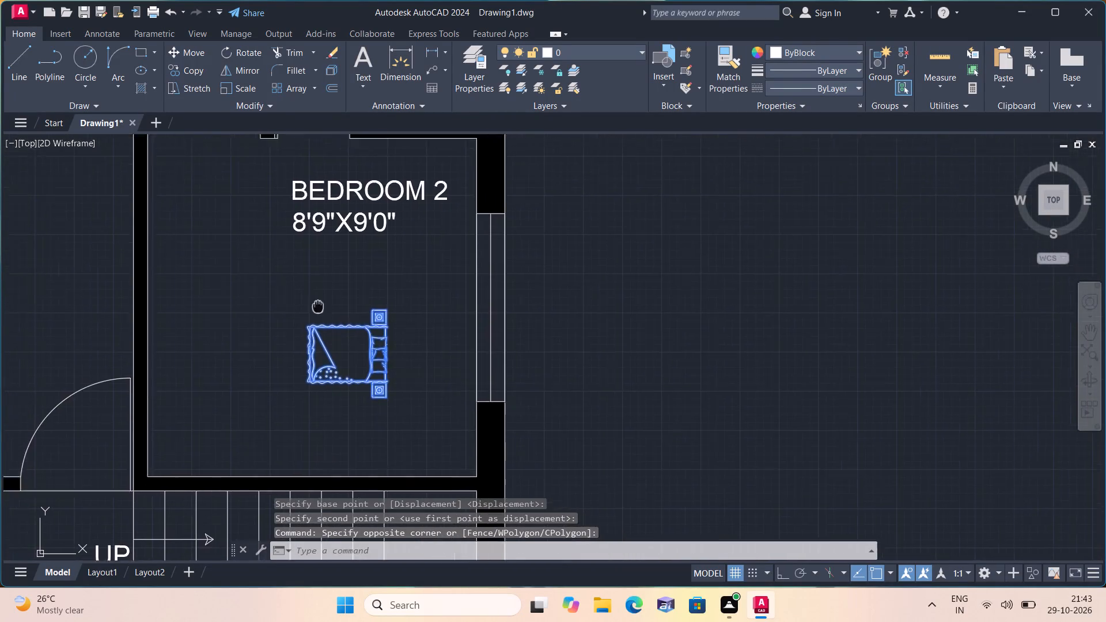
middle_drag(350, 316, 374, 322)
click(236, 86)
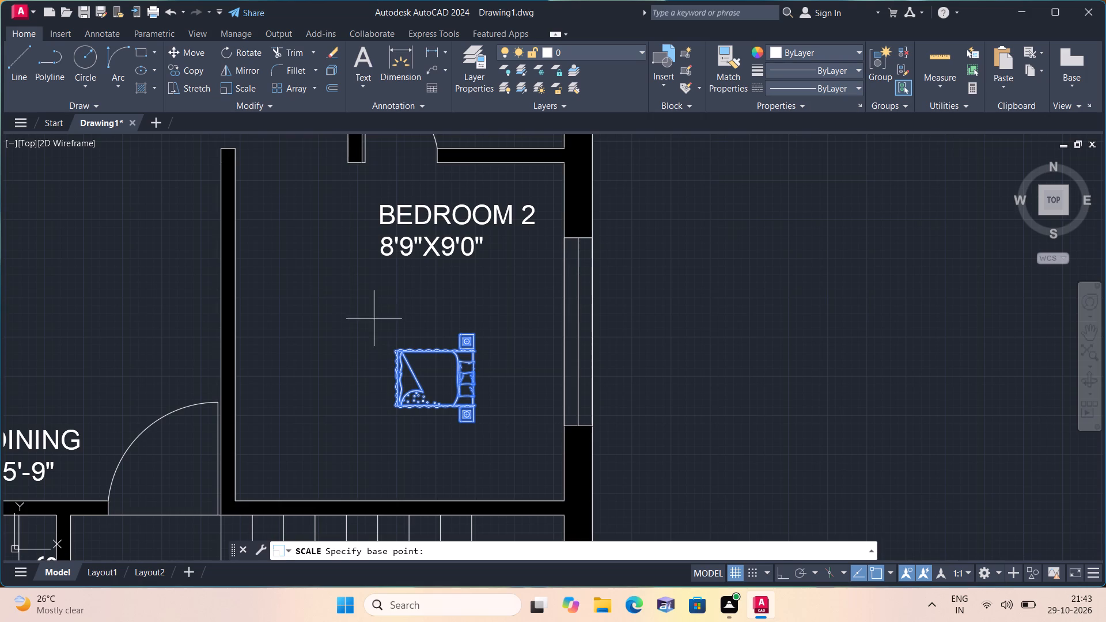
drag(431, 367, 437, 373)
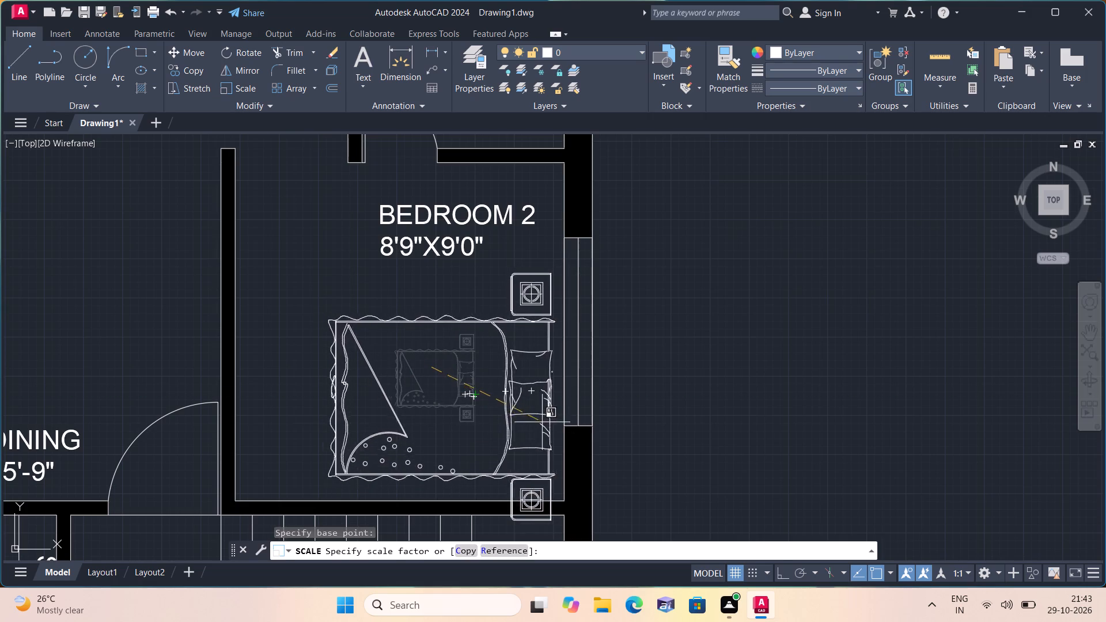
click(530, 399)
Move the oversized two-burner cooktop from above the sofa to the empty area just outside the kitchen side of the floor plan.
scroll(491, 371, down, 1)
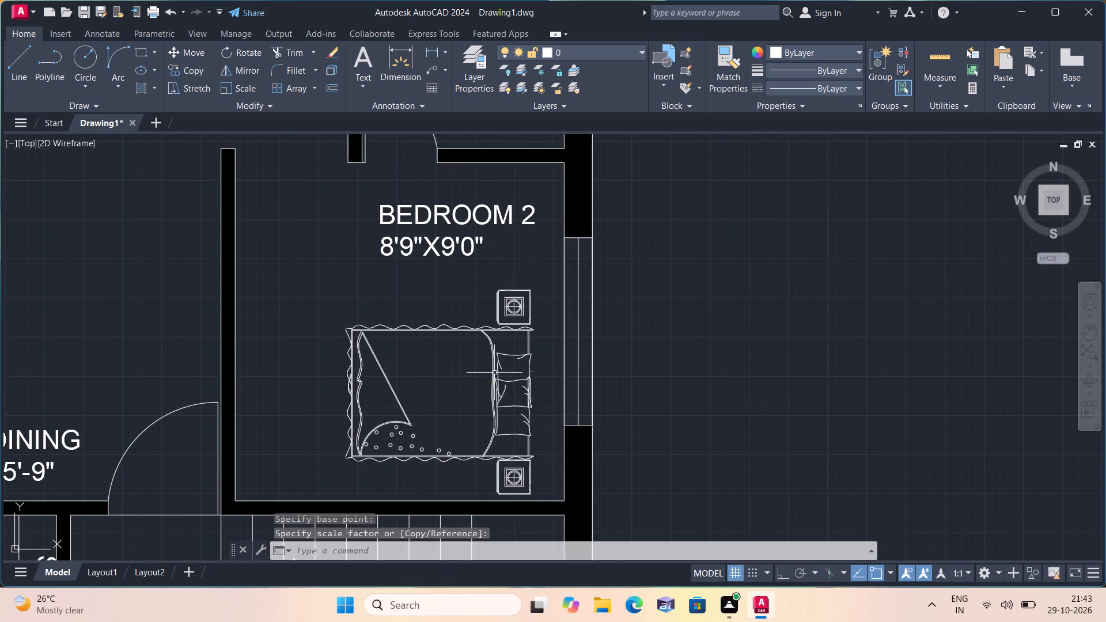
scroll(491, 370, down, 5)
middle_drag(495, 368, 482, 472)
scroll(482, 473, down, 2)
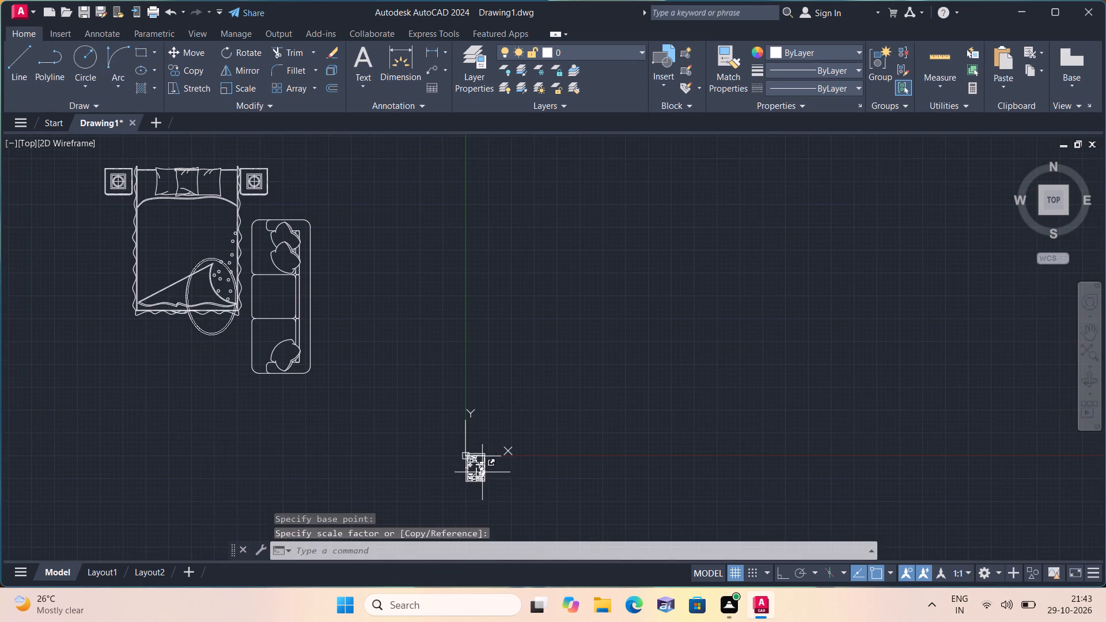
middle_drag(437, 374, 486, 443)
middle_drag(395, 339, 394, 456)
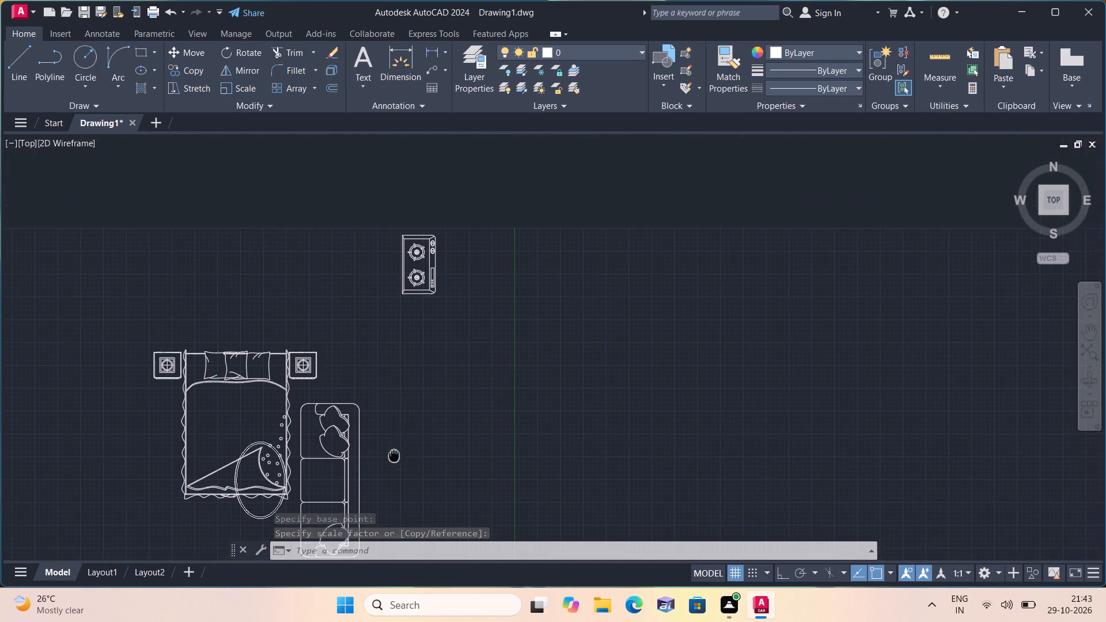
drag(381, 208, 395, 226)
click(479, 336)
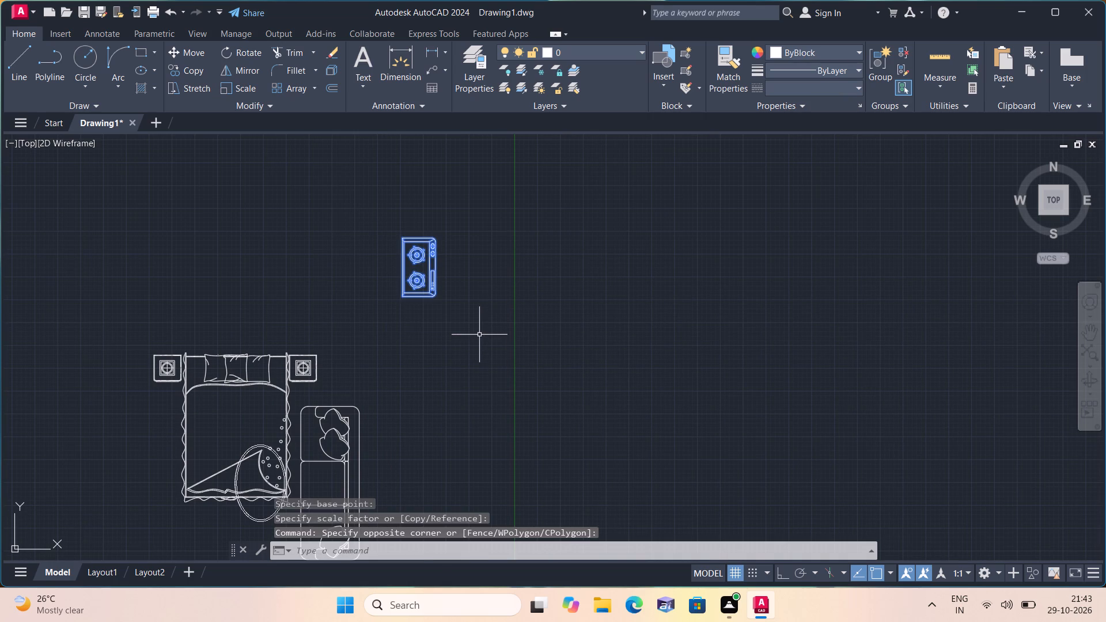
click(181, 52)
click(400, 269)
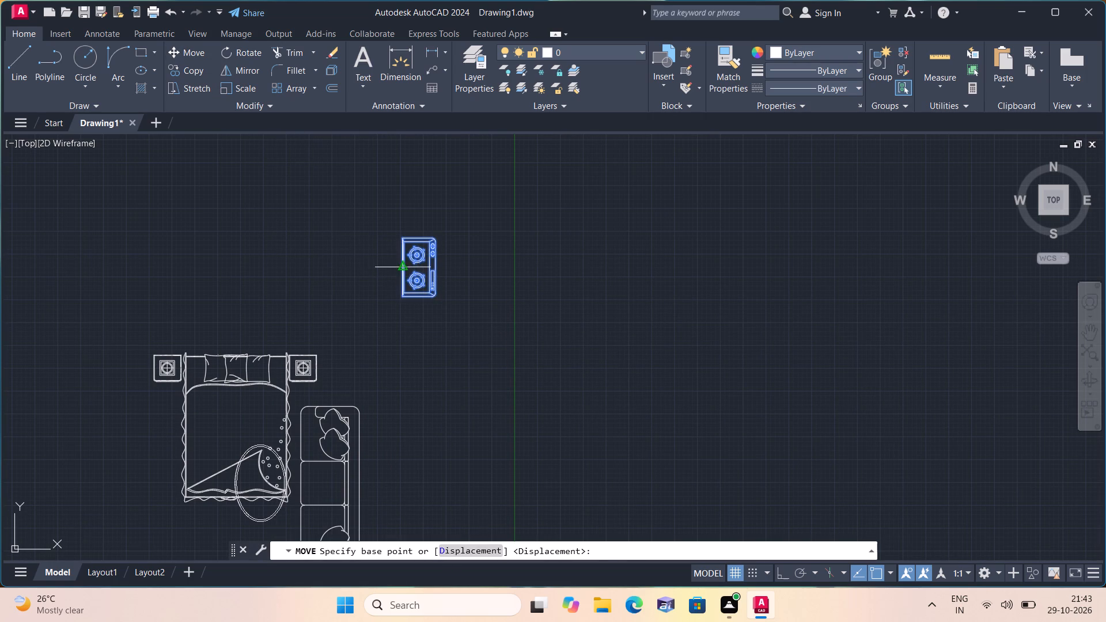
scroll(451, 390, down, 1)
middle_drag(453, 401, 428, 217)
scroll(424, 363, up, 3)
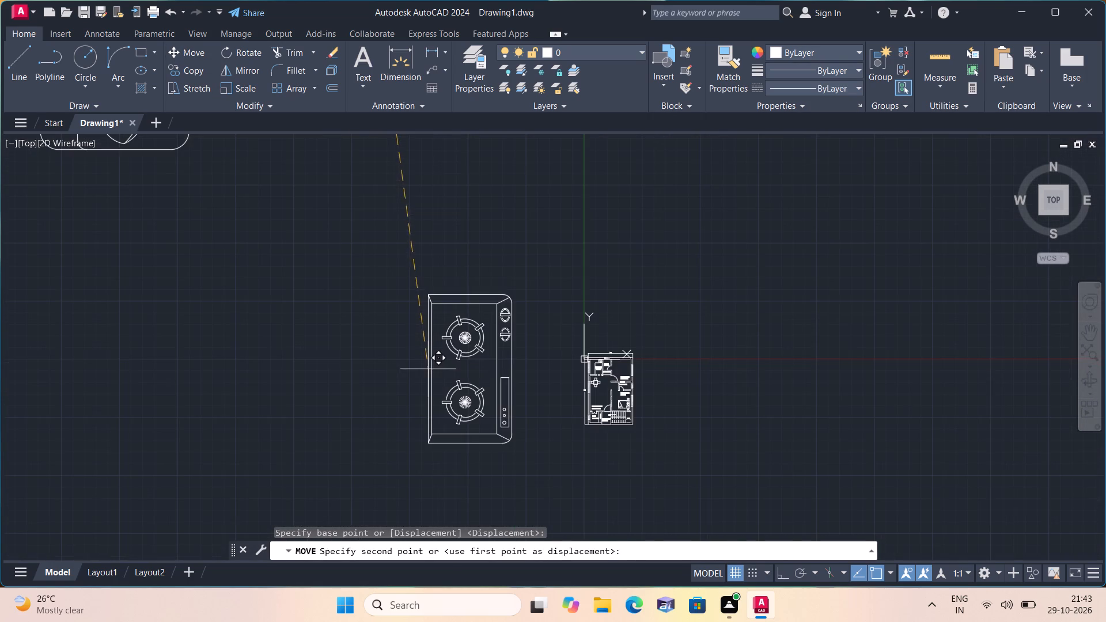
click(478, 351)
Scale the cooktop down sharply freehand, from a base point midway between its two burners.
scroll(517, 396, up, 2)
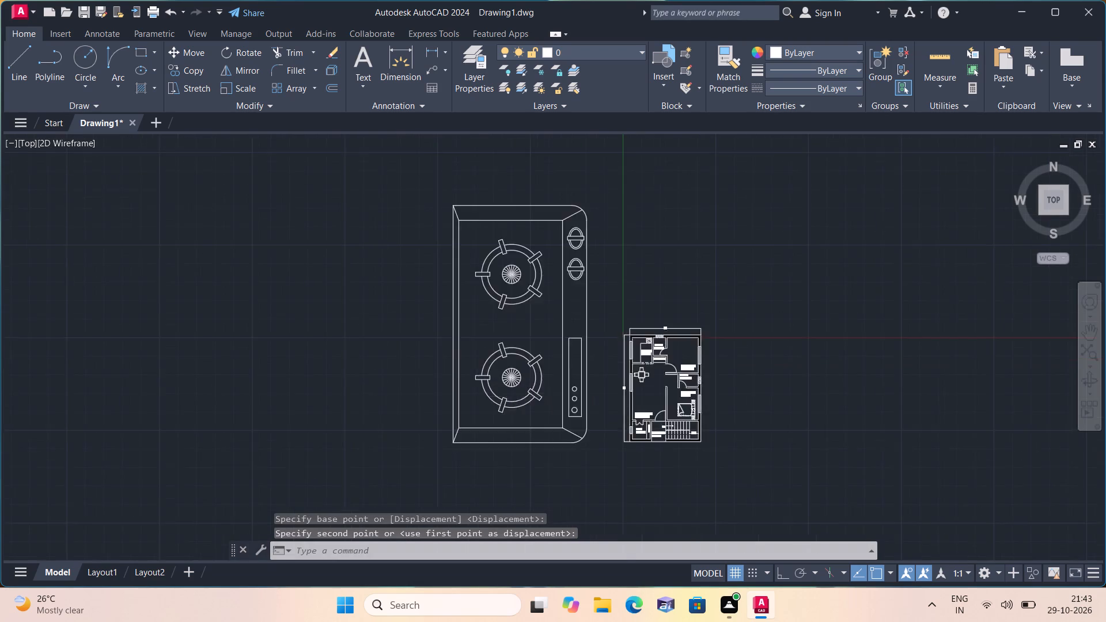
scroll(542, 404, up, 1)
middle_drag(536, 397, 463, 363)
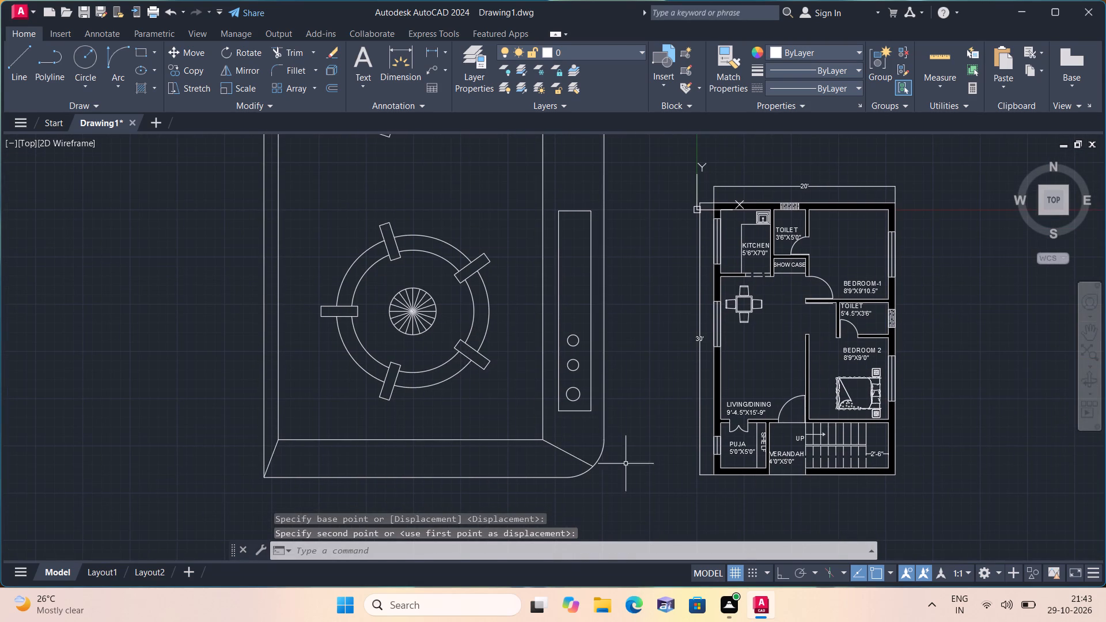
click(646, 490)
scroll(279, 306, down, 1)
middle_drag(279, 305, 395, 418)
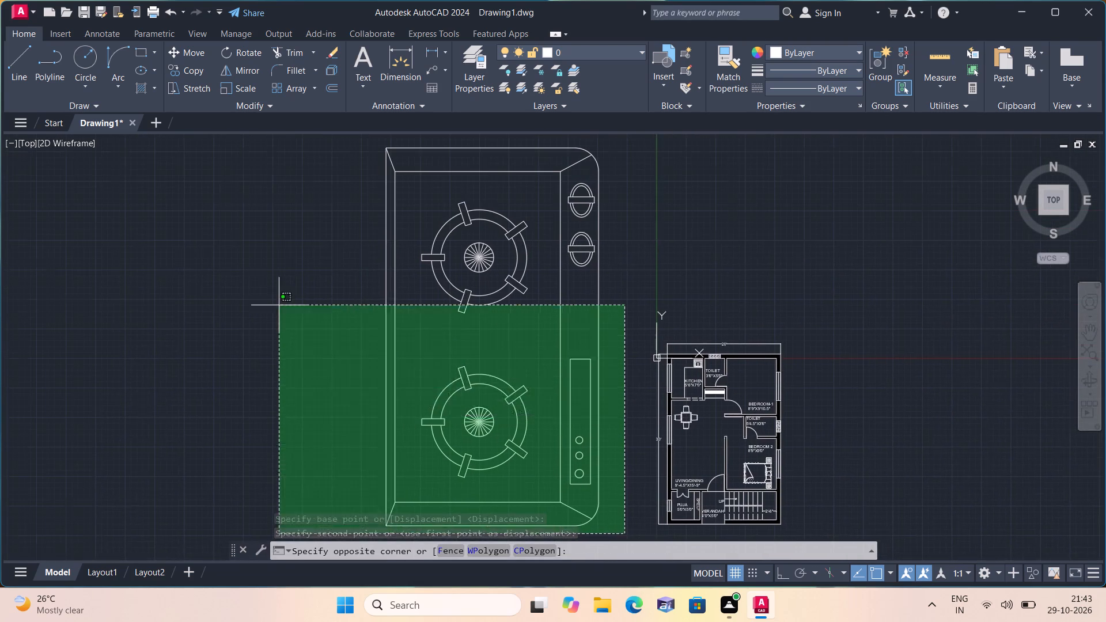
click(305, 143)
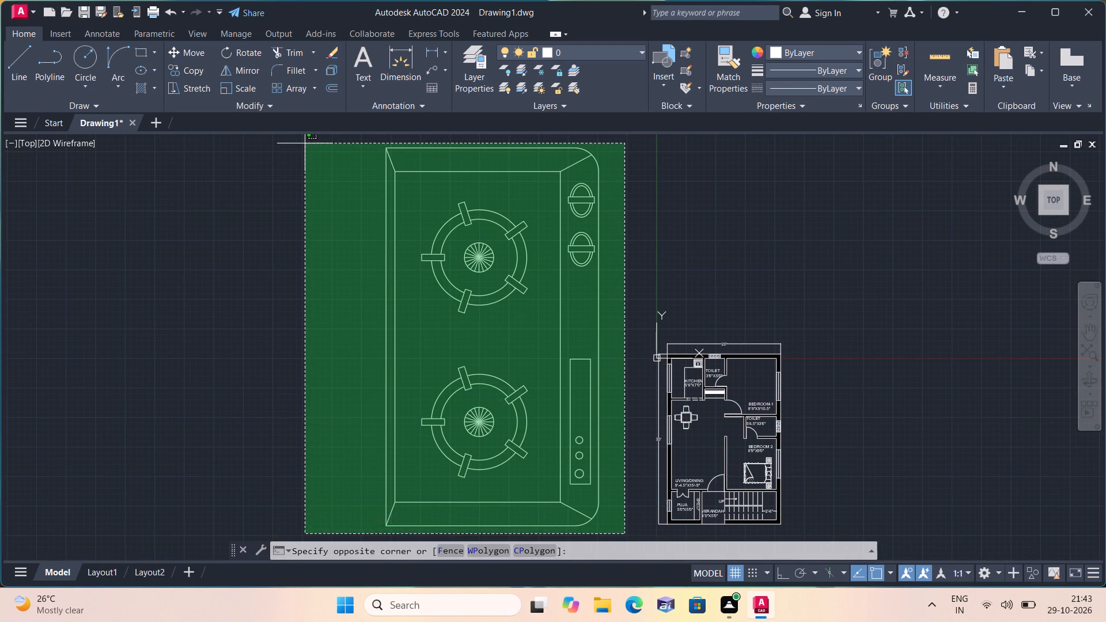
click(247, 84)
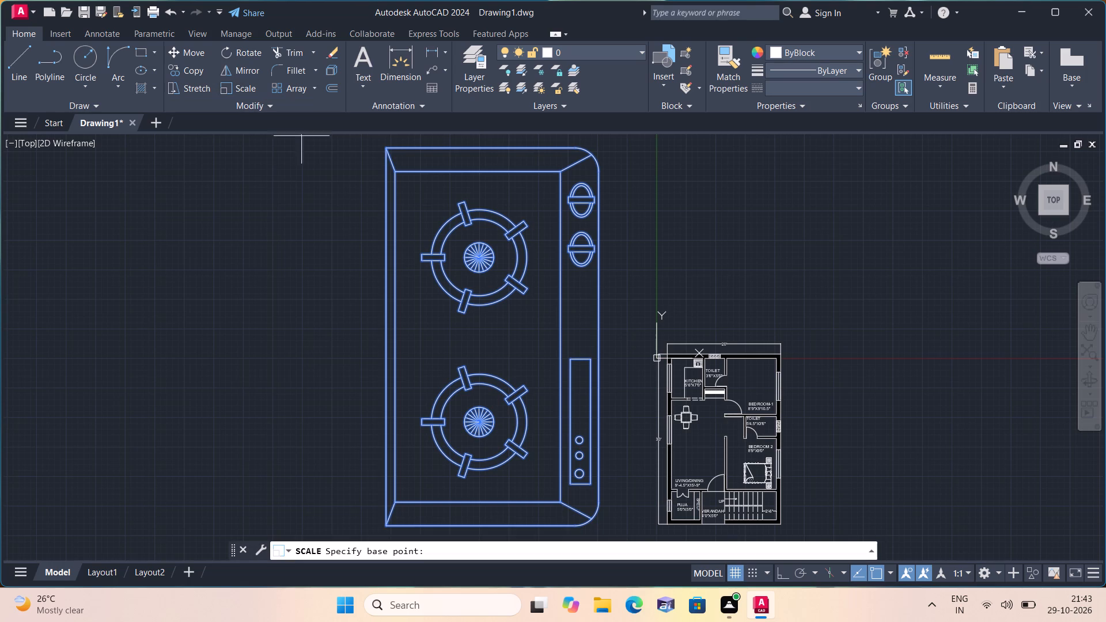
scroll(464, 324, up, 1)
click(480, 335)
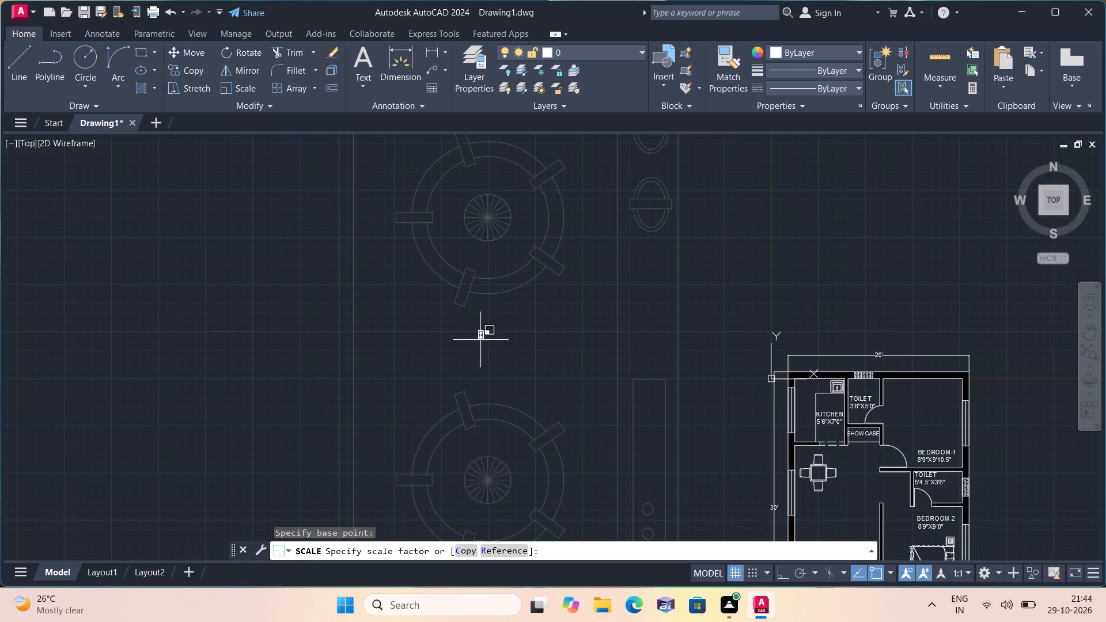
click(480, 340)
Move the shrunken cooktop into the kitchen, onto the counter strip beside the outer wall window.
click(497, 356)
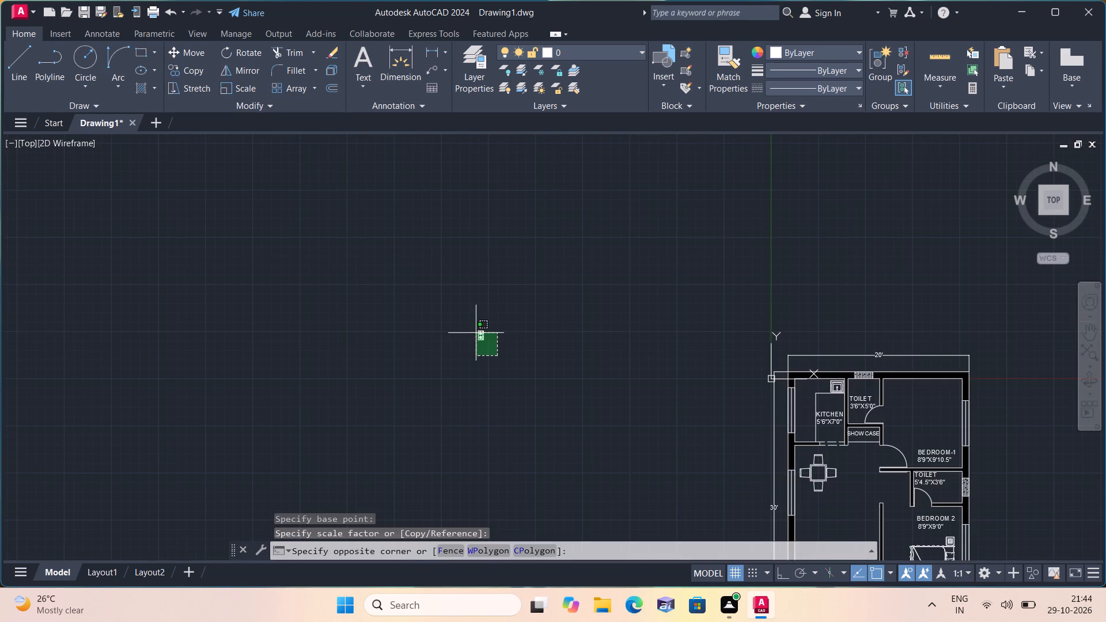
click(449, 297)
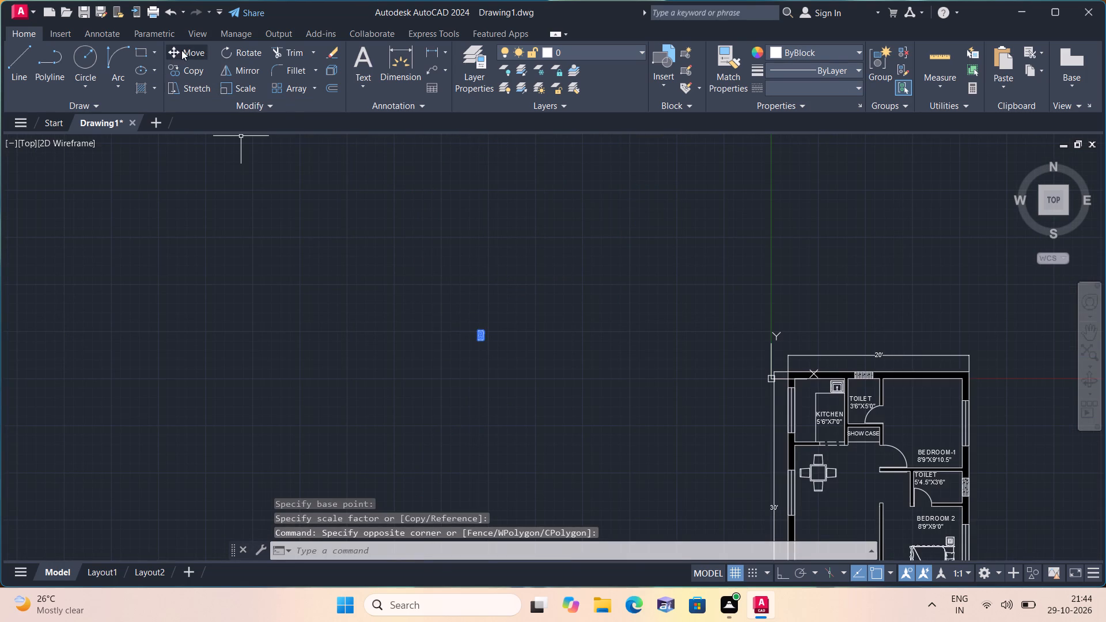
click(181, 50)
click(471, 327)
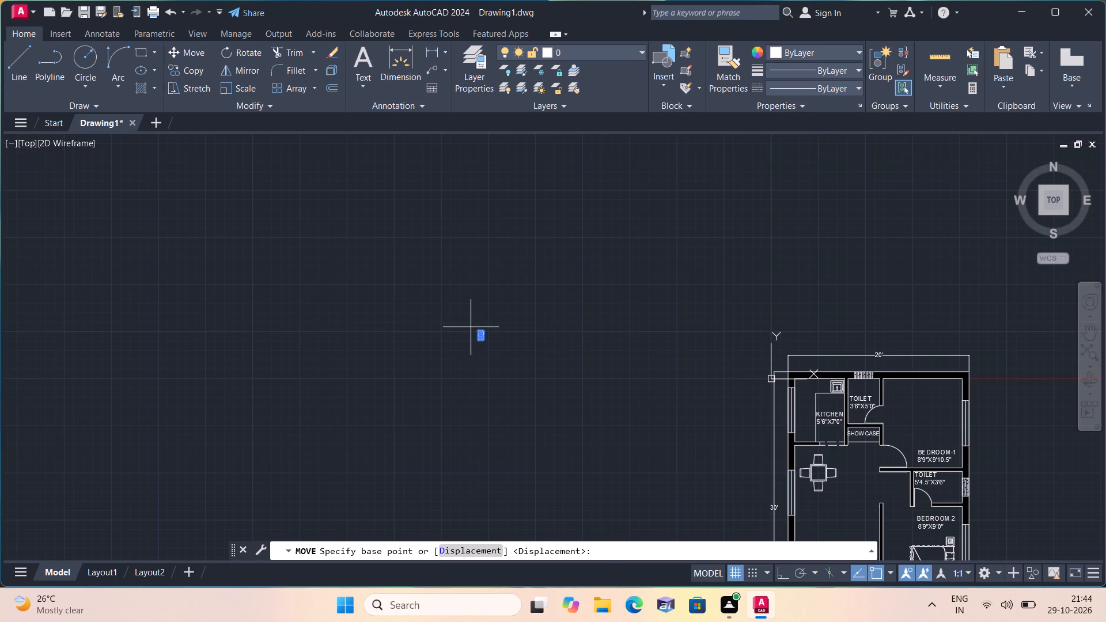
middle_drag(575, 394, 225, 344)
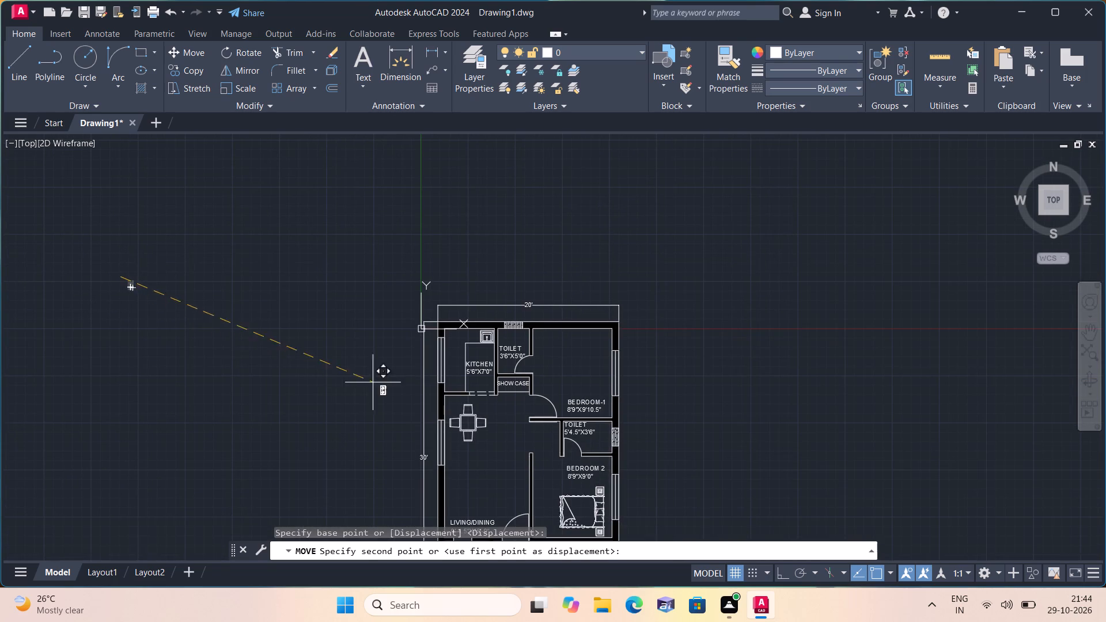
scroll(427, 378, up, 4)
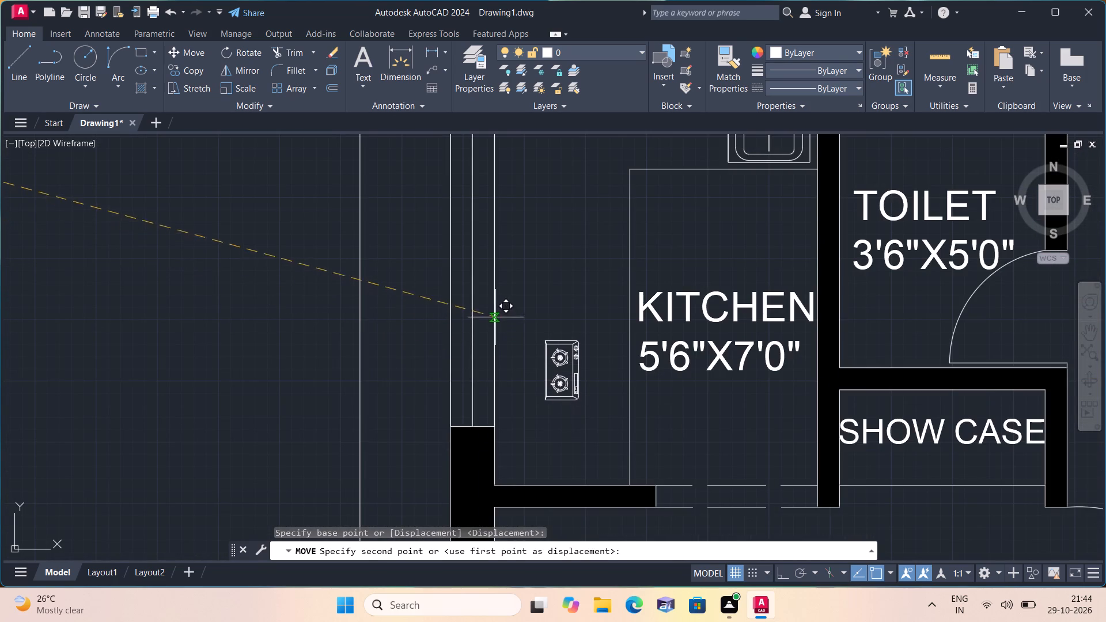
click(495, 317)
Scale the cooktop up freehand from its centre to nearly three times its size, keeping it within the kitchen counter's width.
scroll(593, 416, up, 2)
drag(592, 419, 566, 391)
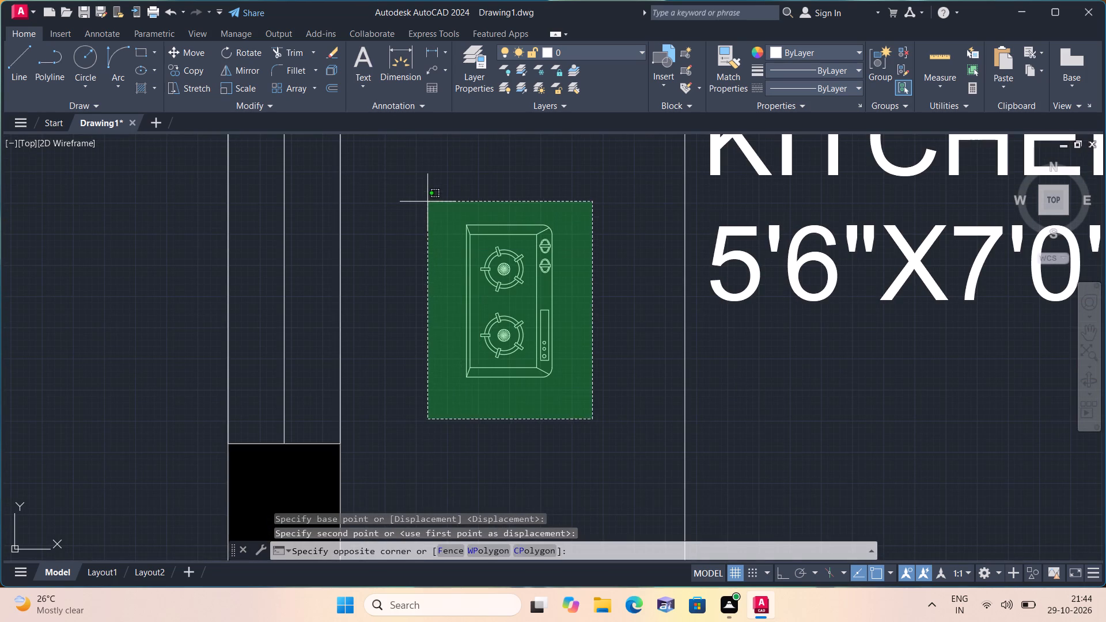
click(427, 202)
click(241, 84)
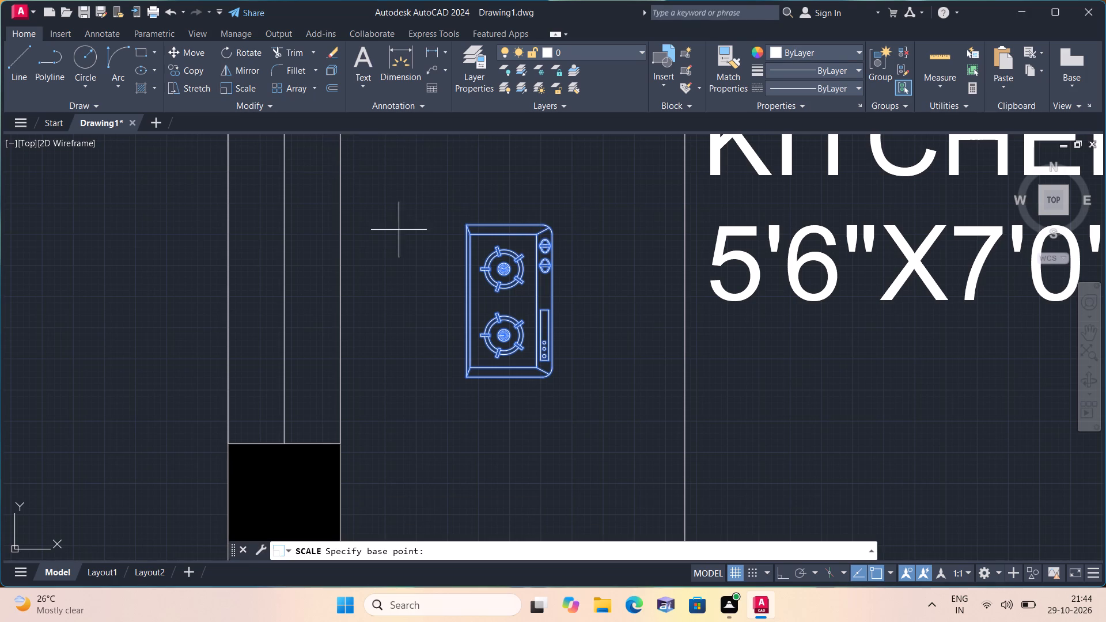
click(505, 300)
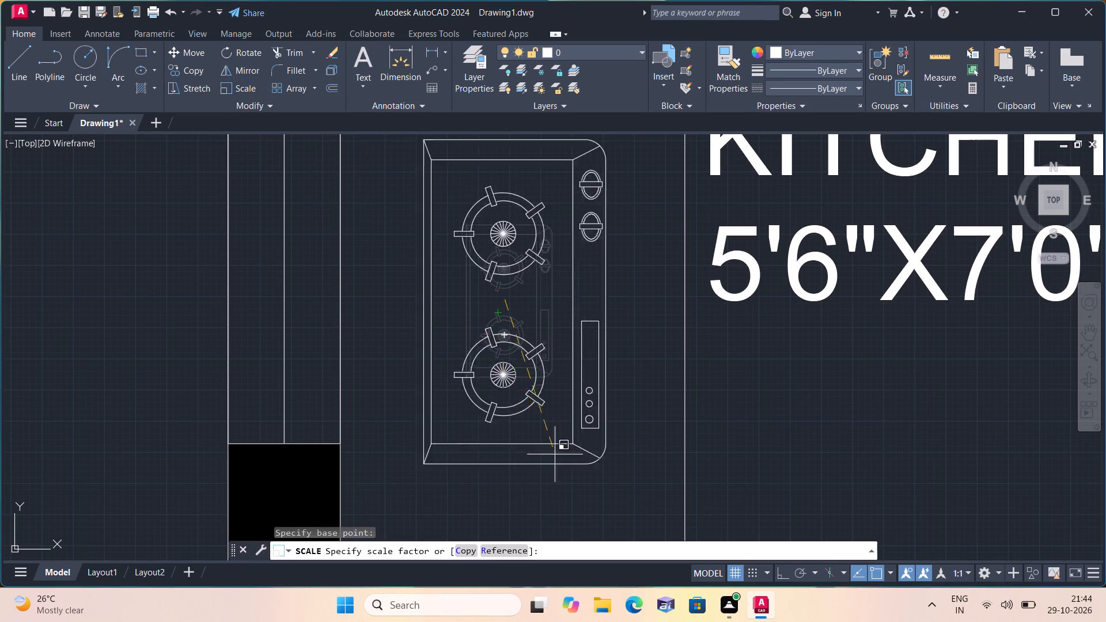
scroll(573, 476, down, 1)
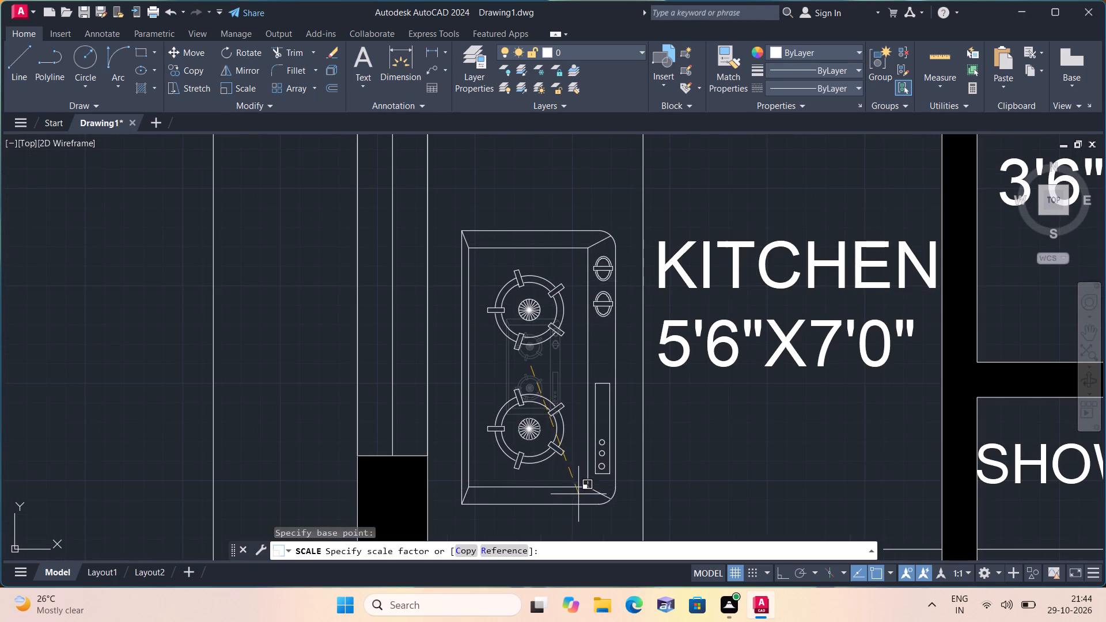
click(581, 499)
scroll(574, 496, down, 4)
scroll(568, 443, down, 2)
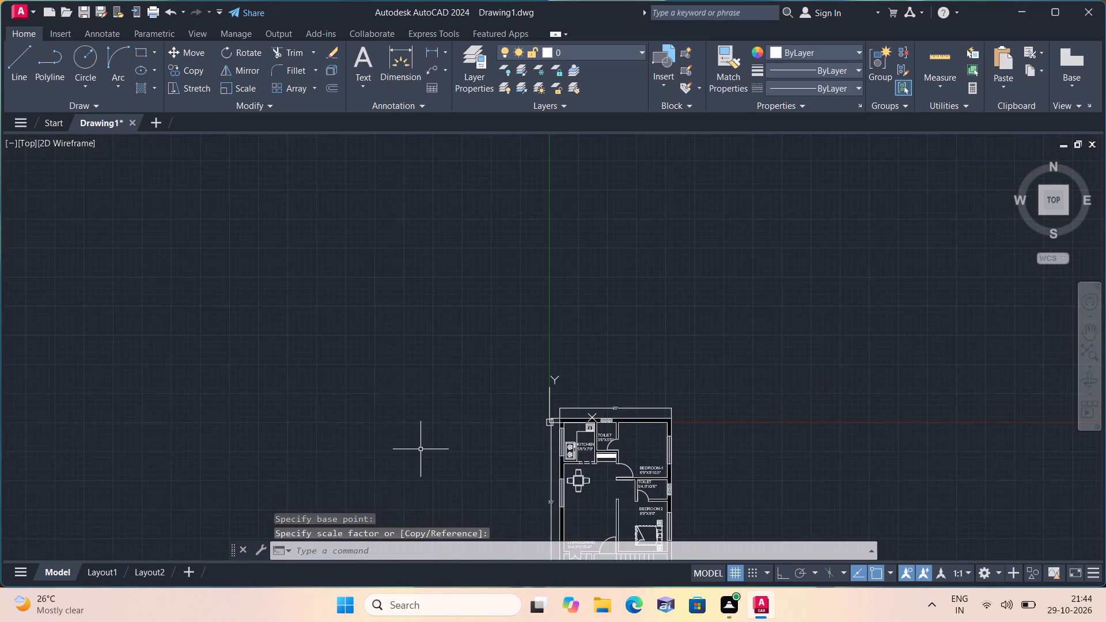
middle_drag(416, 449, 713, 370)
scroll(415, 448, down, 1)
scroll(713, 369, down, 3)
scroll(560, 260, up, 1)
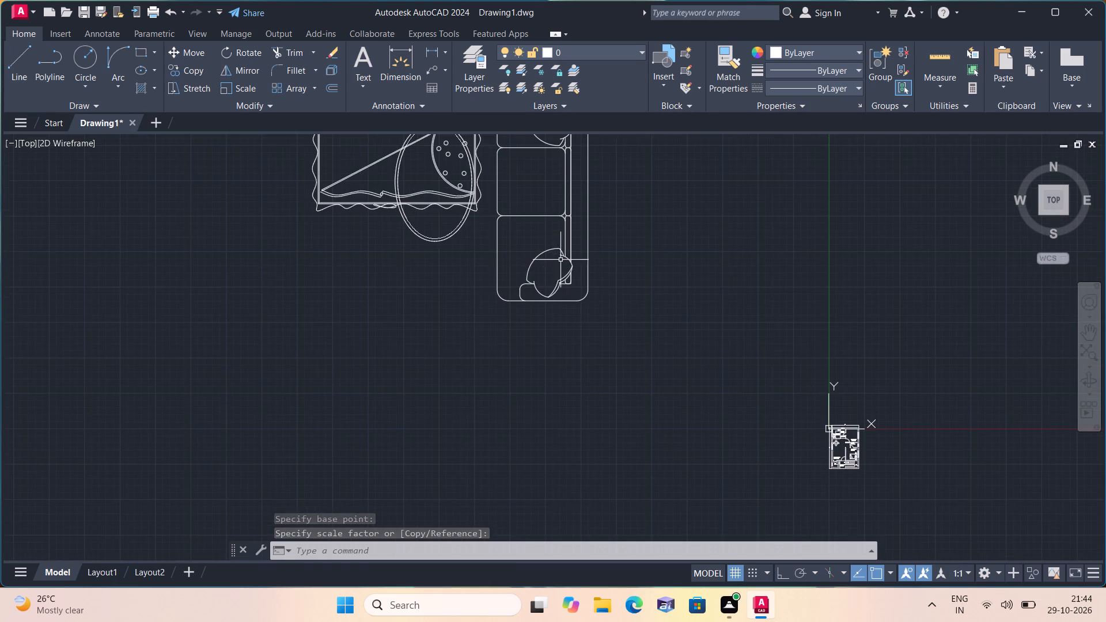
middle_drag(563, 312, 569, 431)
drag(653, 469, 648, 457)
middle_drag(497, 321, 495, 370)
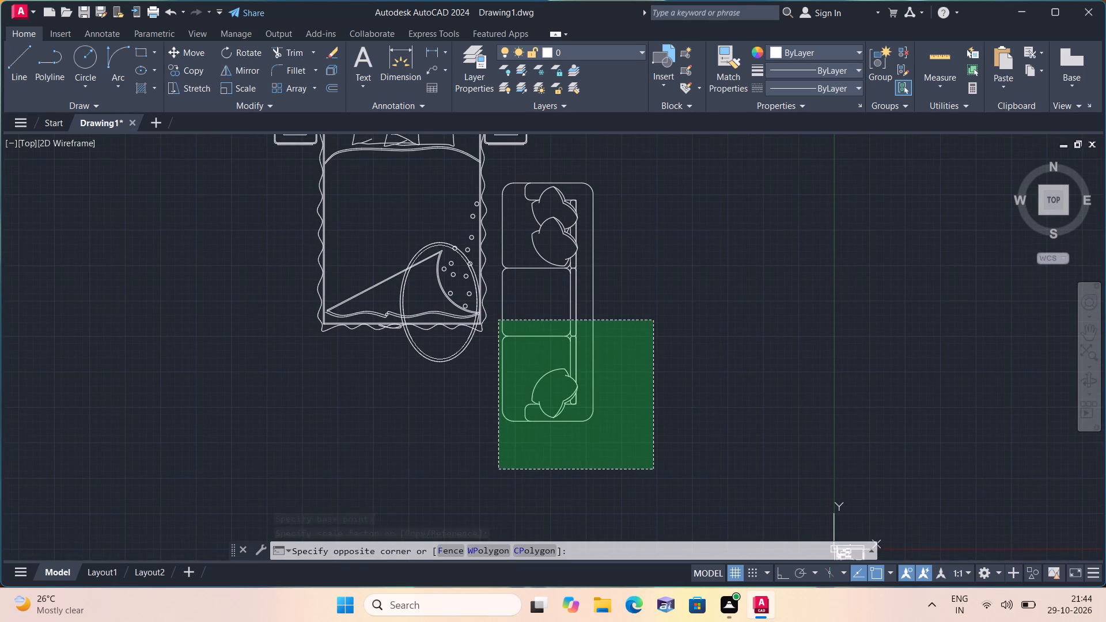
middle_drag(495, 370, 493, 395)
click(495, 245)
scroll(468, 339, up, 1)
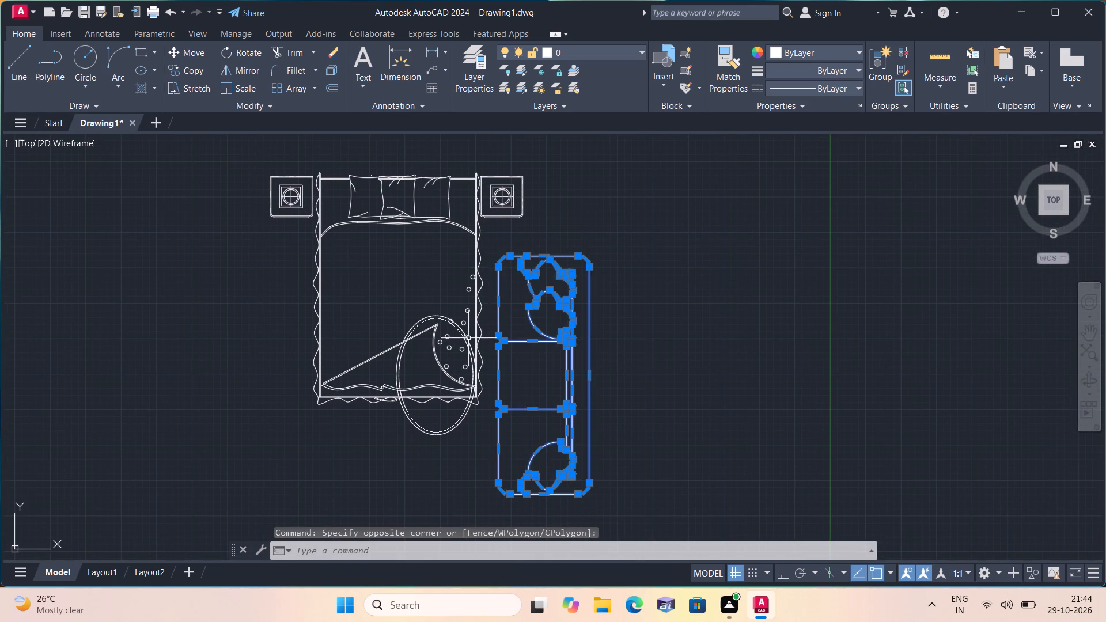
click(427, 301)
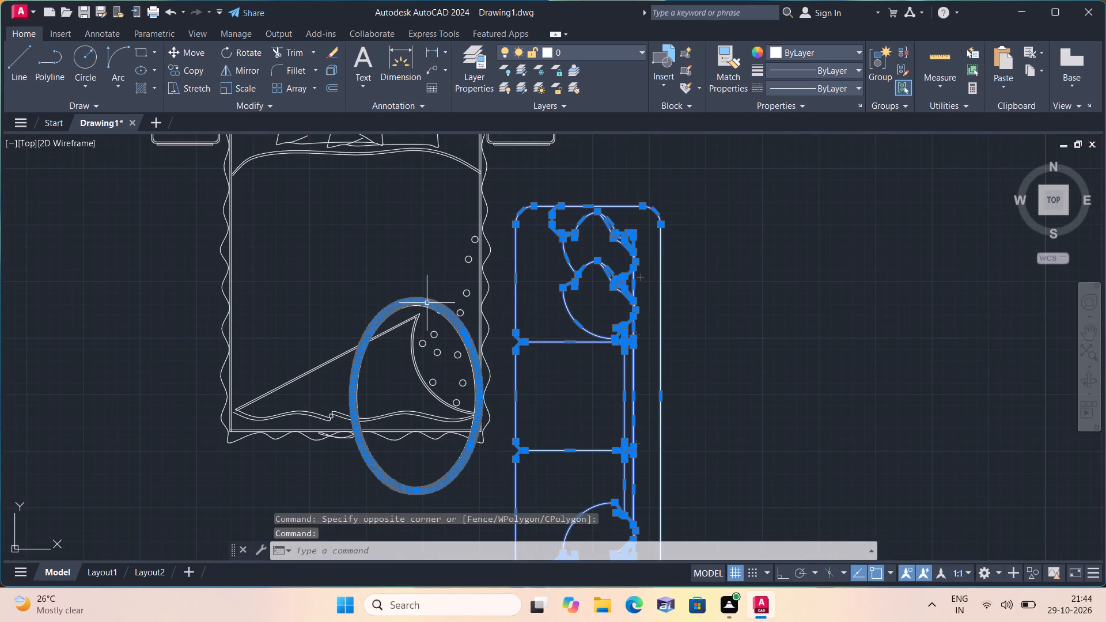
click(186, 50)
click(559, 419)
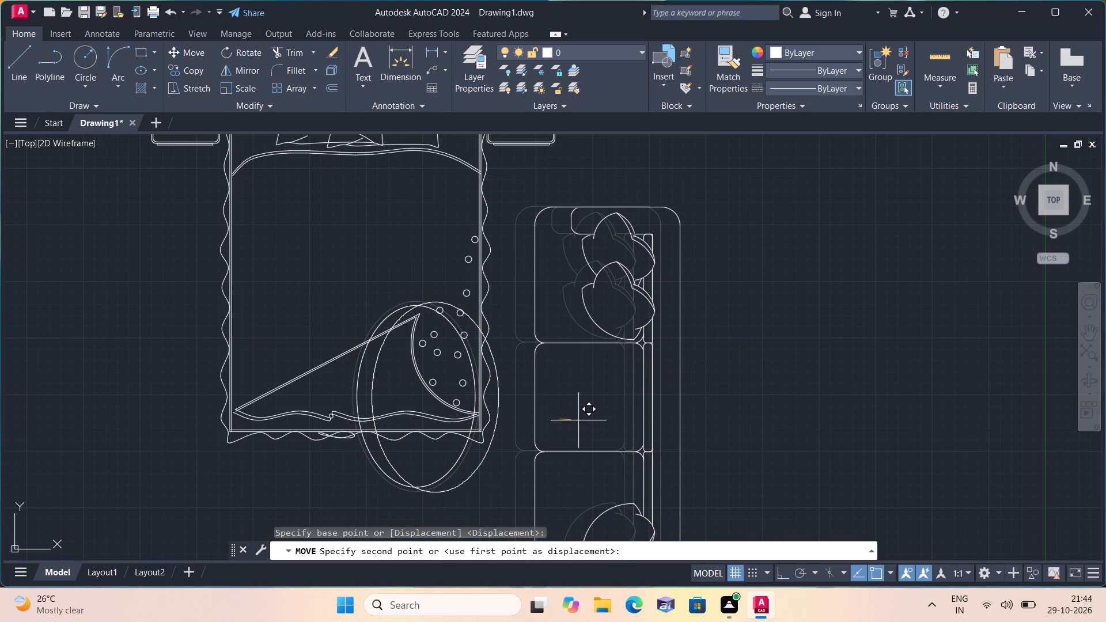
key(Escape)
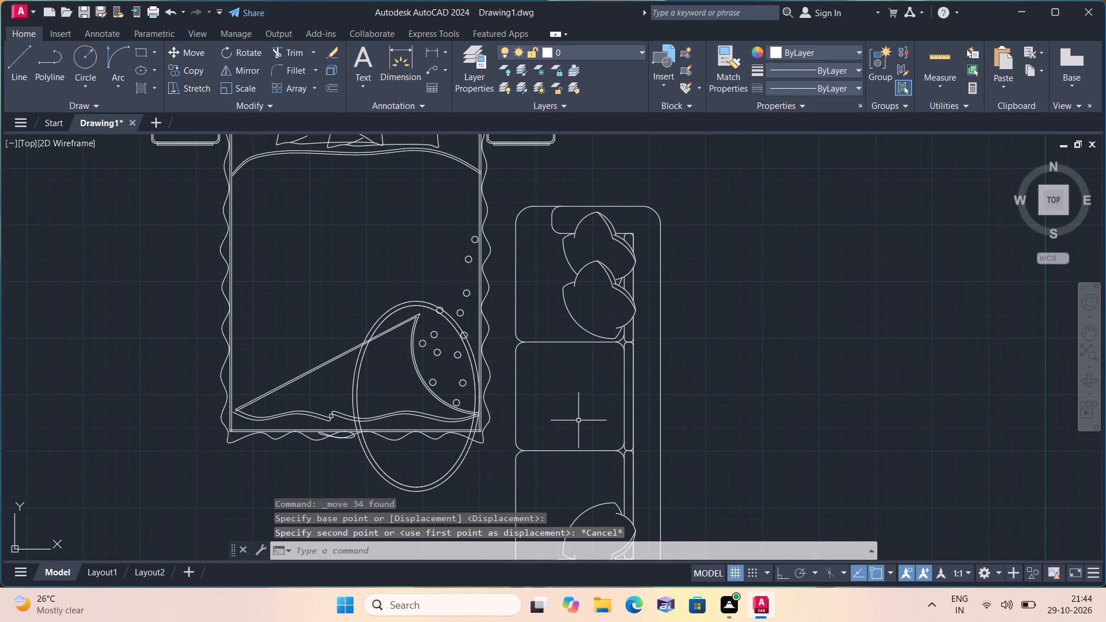
Move the oversized sofa and oval table together from beside the large bed to the empty area just outside the floor plan's living-room side.
scroll(587, 381, down, 1)
middle_drag(586, 381, 578, 370)
drag(662, 518, 660, 517)
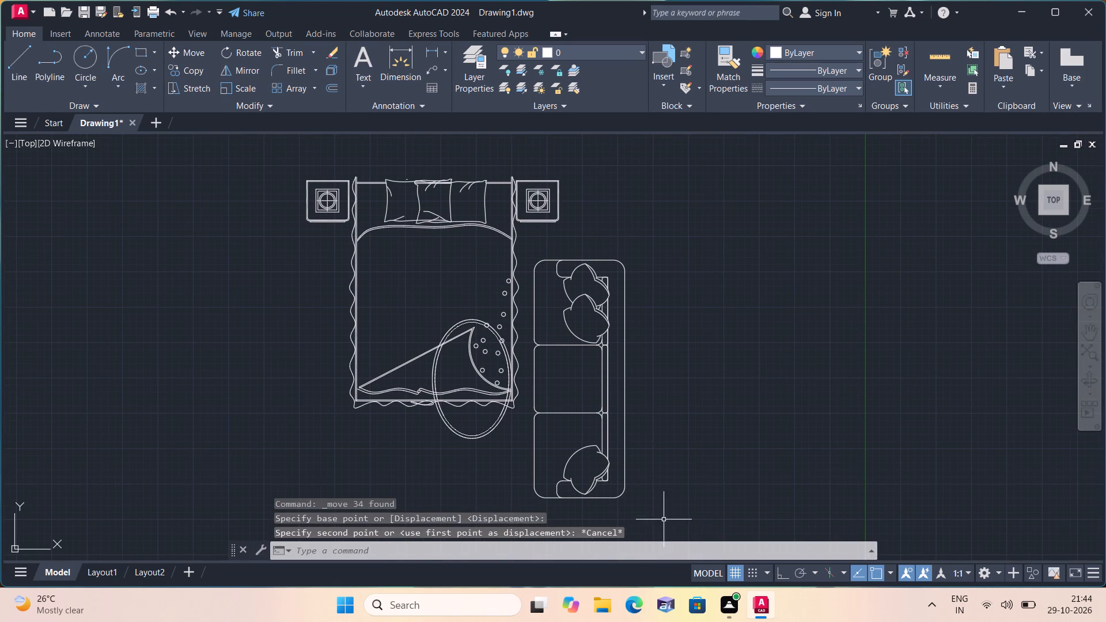
drag(660, 517, 650, 501)
click(532, 251)
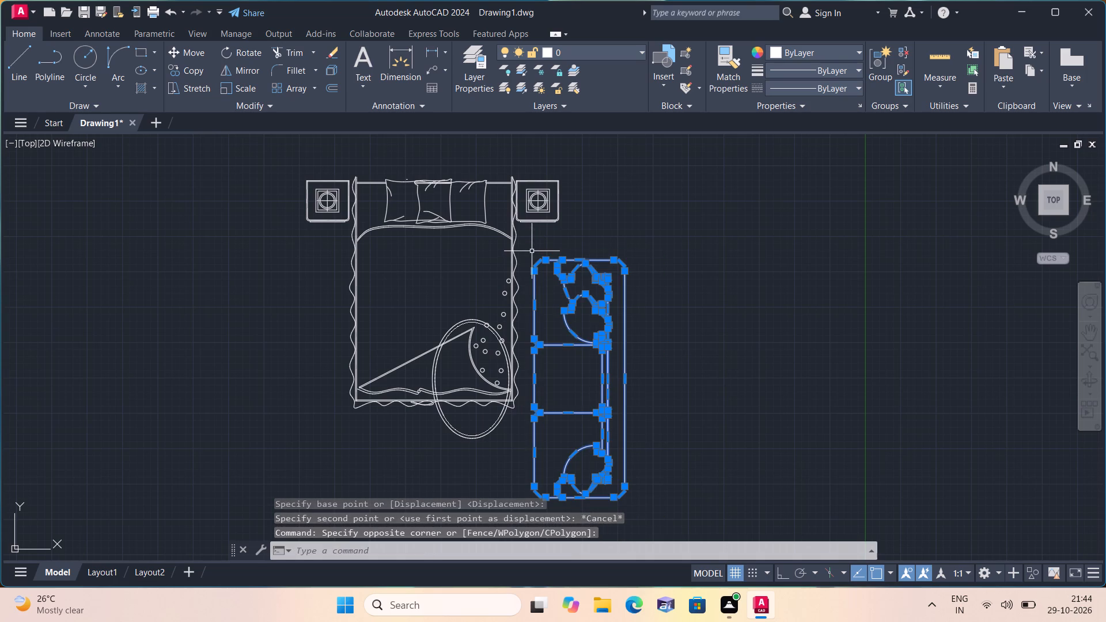
scroll(482, 368, up, 2)
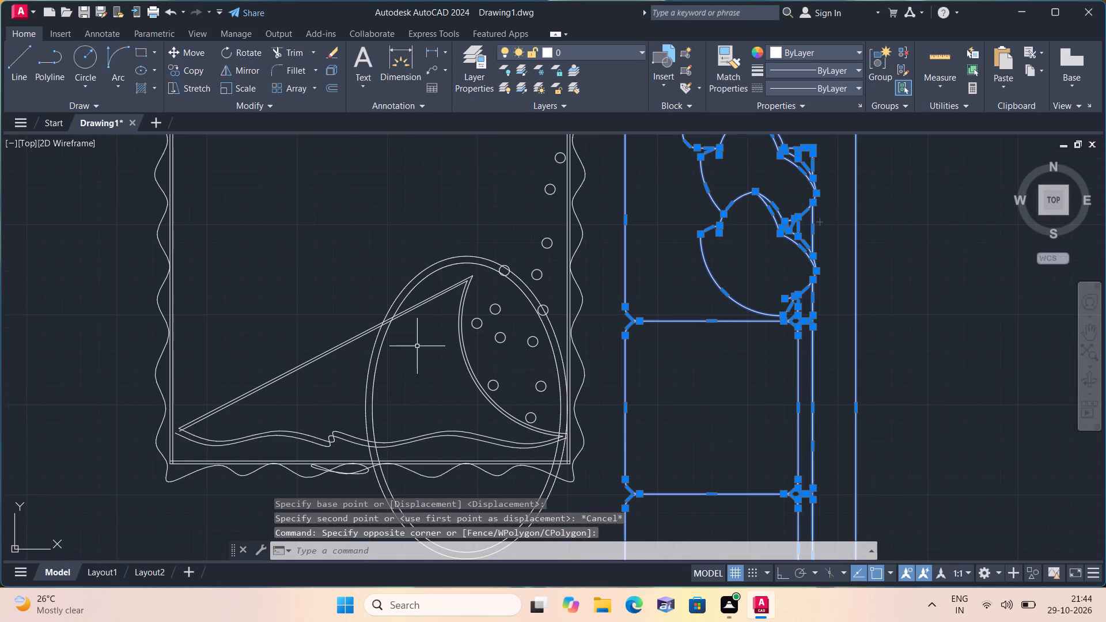
click(394, 367)
click(357, 352)
scroll(382, 344, down, 1)
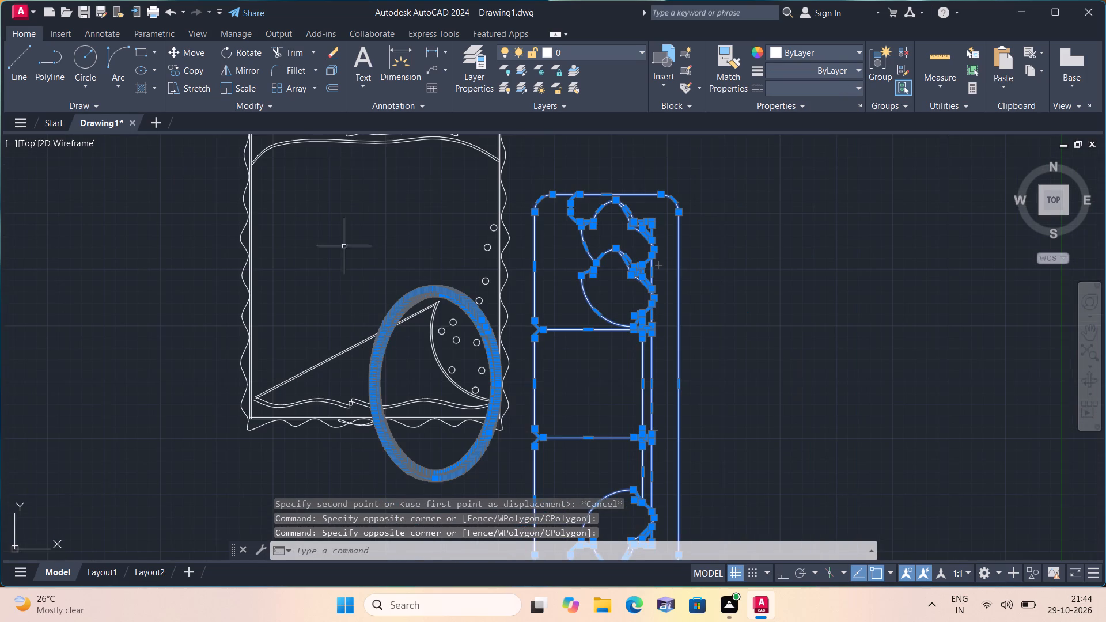
click(185, 48)
click(608, 387)
scroll(608, 387, down, 1)
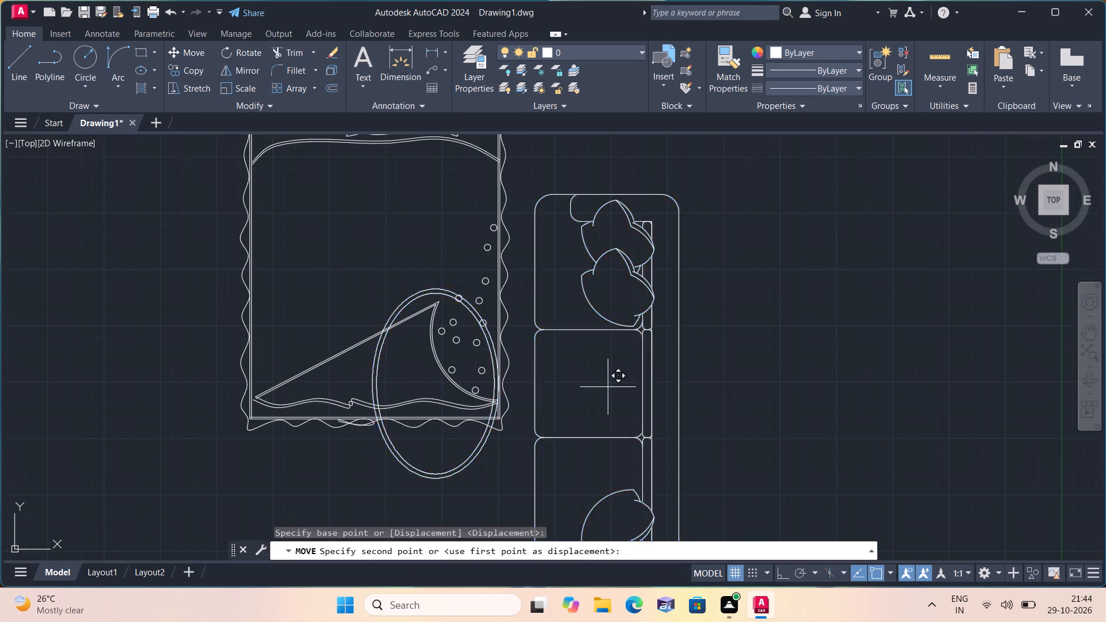
middle_drag(630, 392, 513, 272)
scroll(531, 293, down, 3)
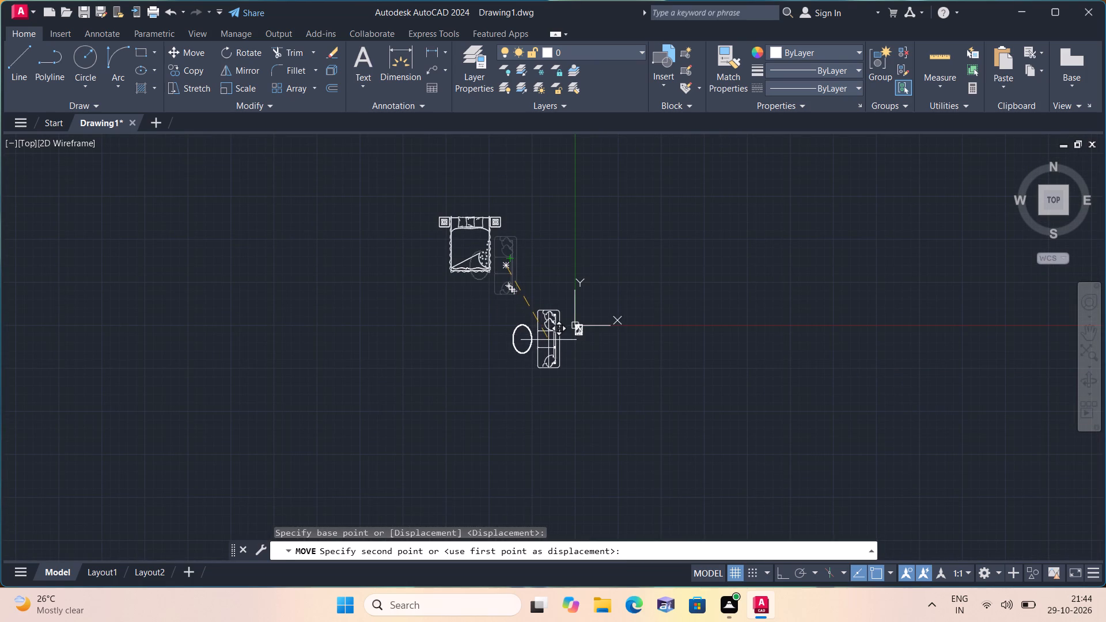
click(552, 340)
Scale the sofa and oval table down sharply together freehand, from a base point on the sofa's middle seat.
scroll(551, 347, up, 3)
drag(638, 464, 638, 462)
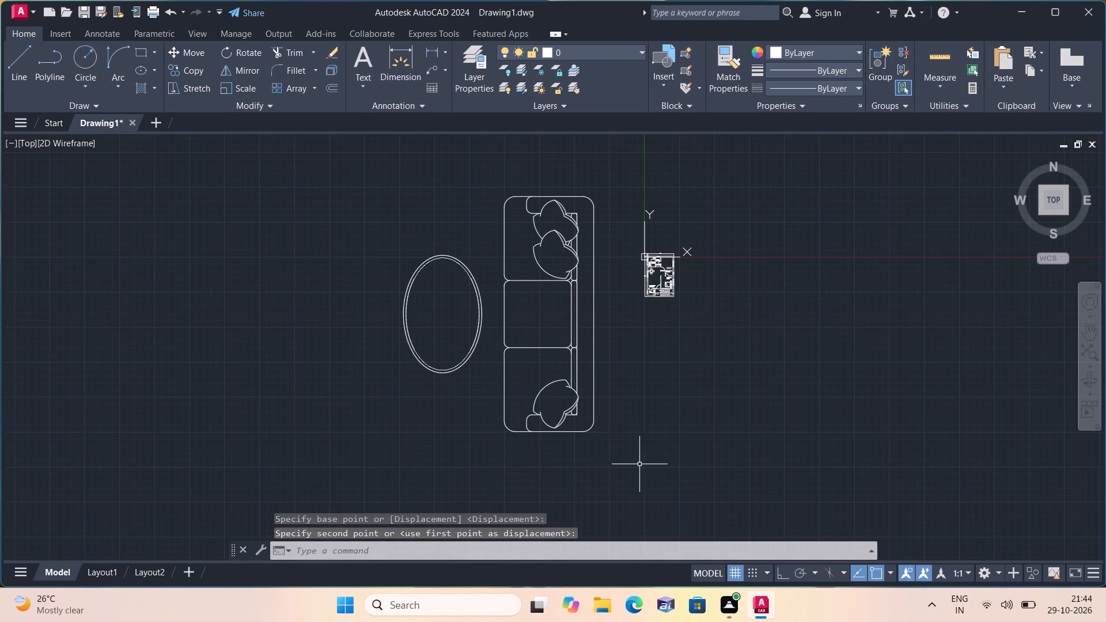
drag(638, 462, 617, 448)
click(370, 175)
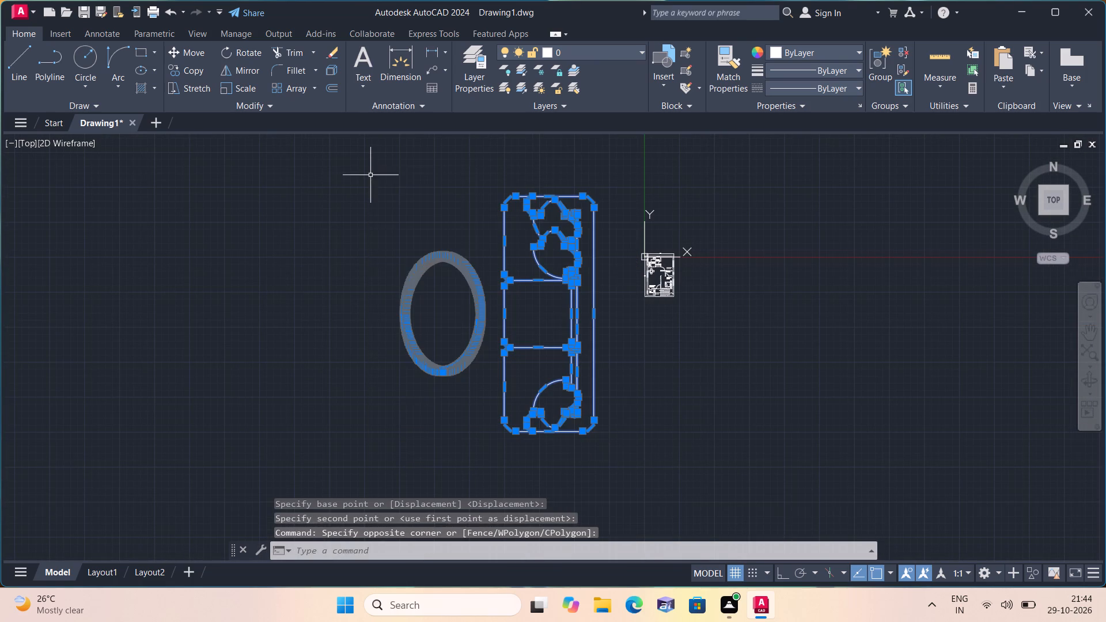
click(252, 86)
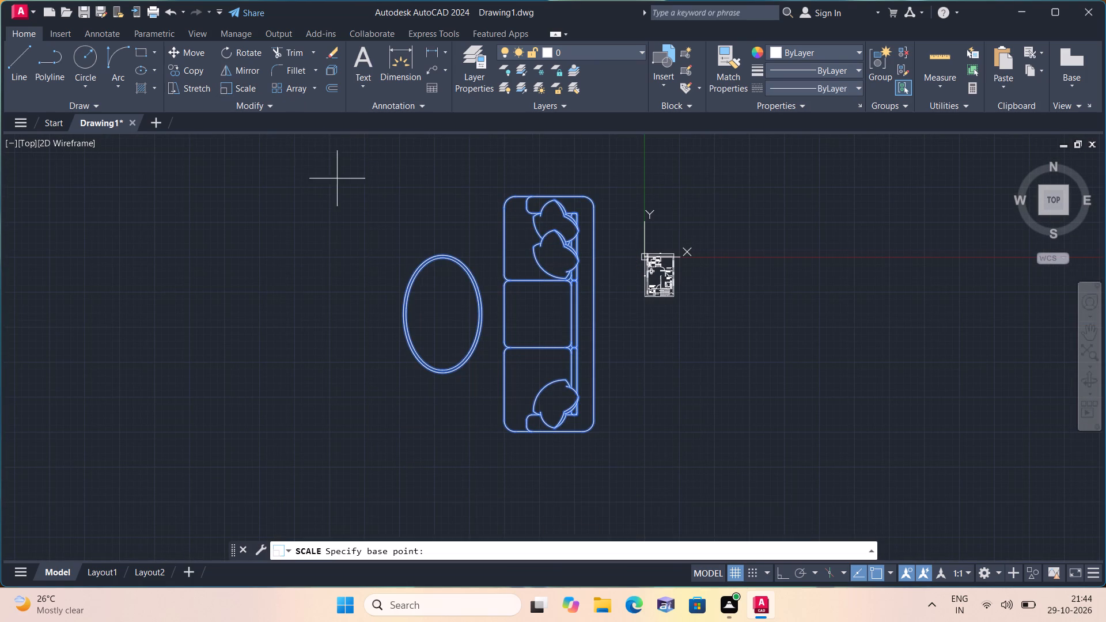
click(535, 320)
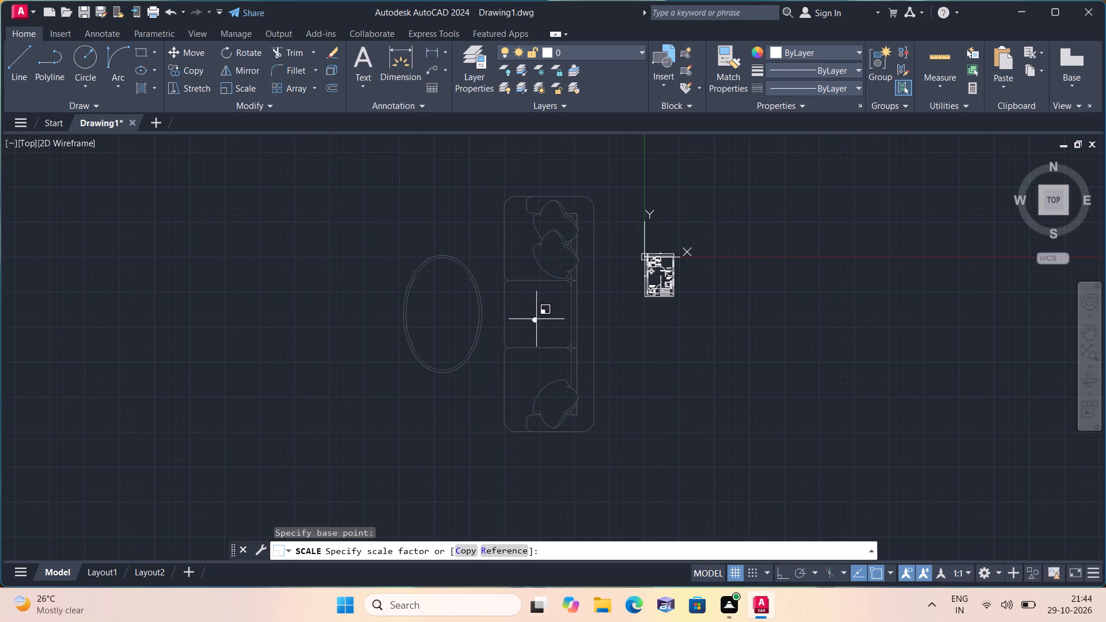
click(537, 317)
Move the shrunken sofa and oval table into the living/dining room, with the sofa's back near the Bedroom 2 wall.
click(554, 343)
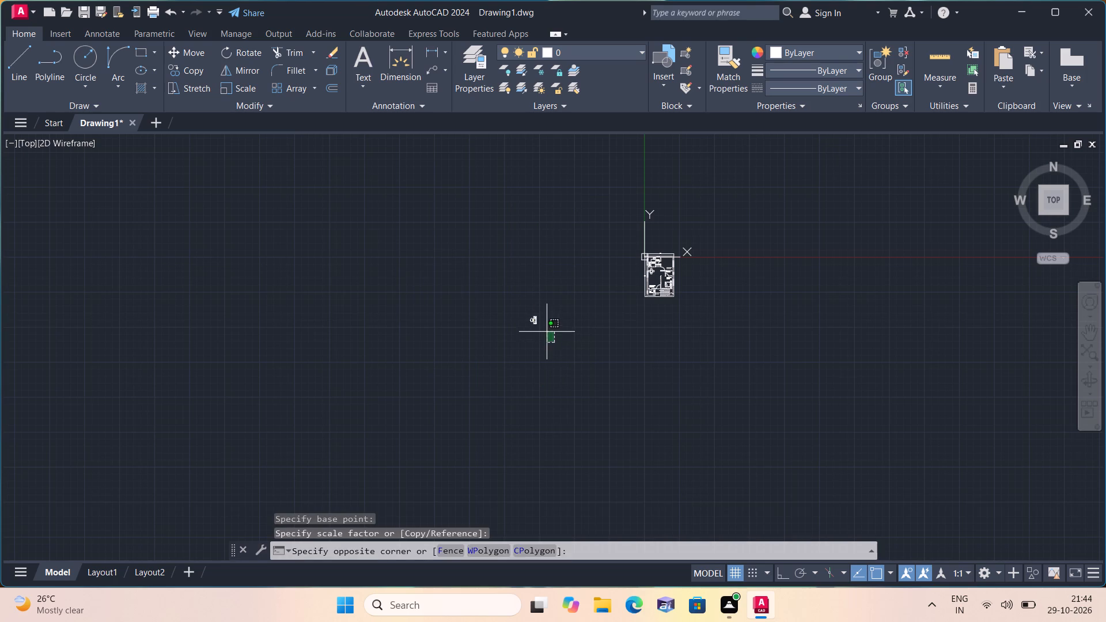
click(497, 285)
click(195, 52)
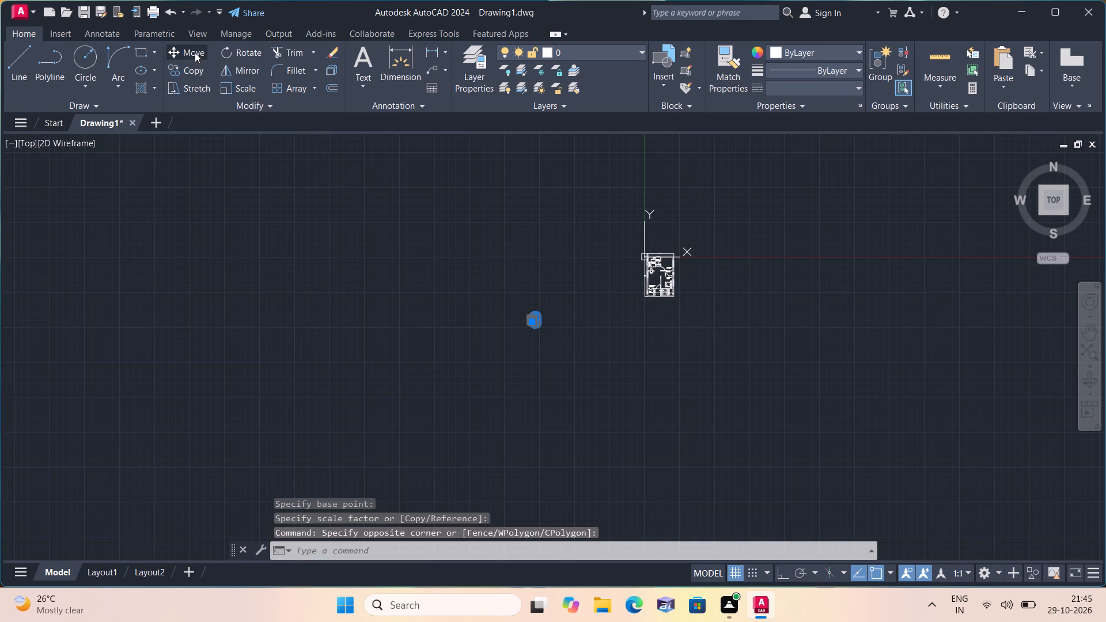
click(541, 317)
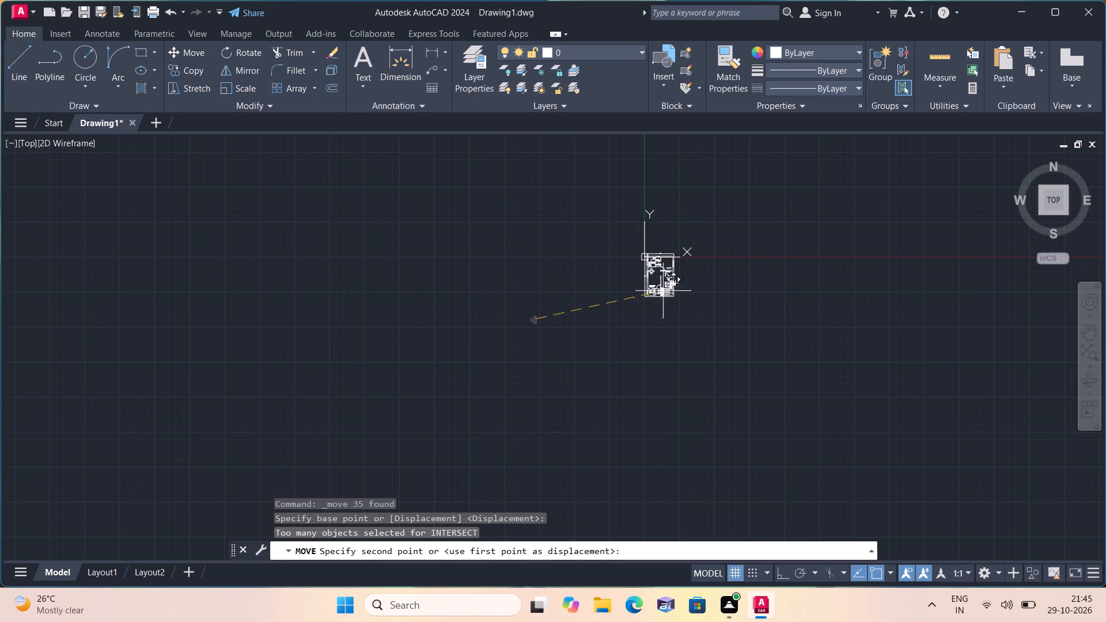
scroll(697, 268, up, 3)
scroll(540, 302, up, 2)
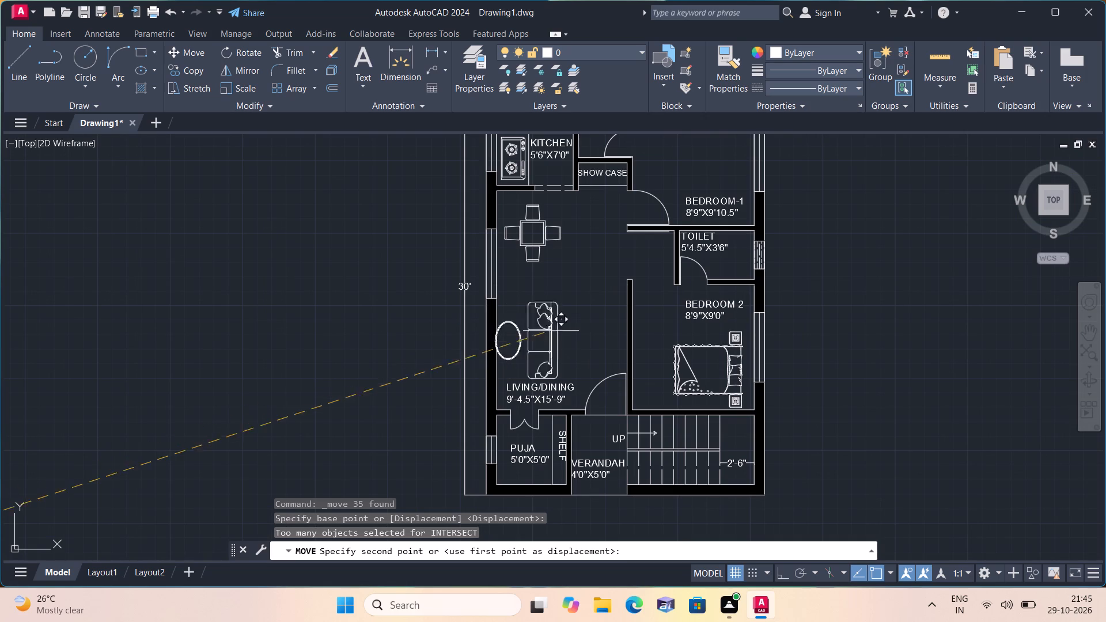
click(614, 310)
Scale the remaining oversized double bed with its two bedside tables down sharply freehand, from a base point on the mattress.
scroll(487, 278, down, 1)
middle_drag(440, 246, 521, 333)
scroll(440, 246, down, 1)
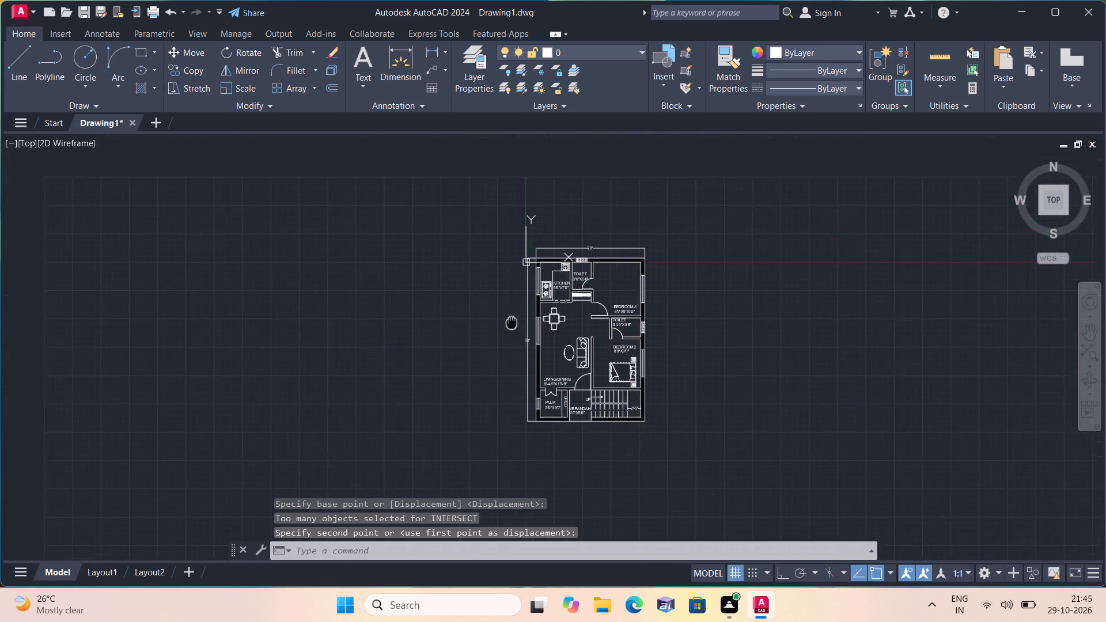
middle_drag(521, 333, 550, 370)
scroll(546, 370, down, 1)
scroll(415, 270, down, 2)
middle_drag(425, 271, 590, 404)
scroll(594, 408, down, 1)
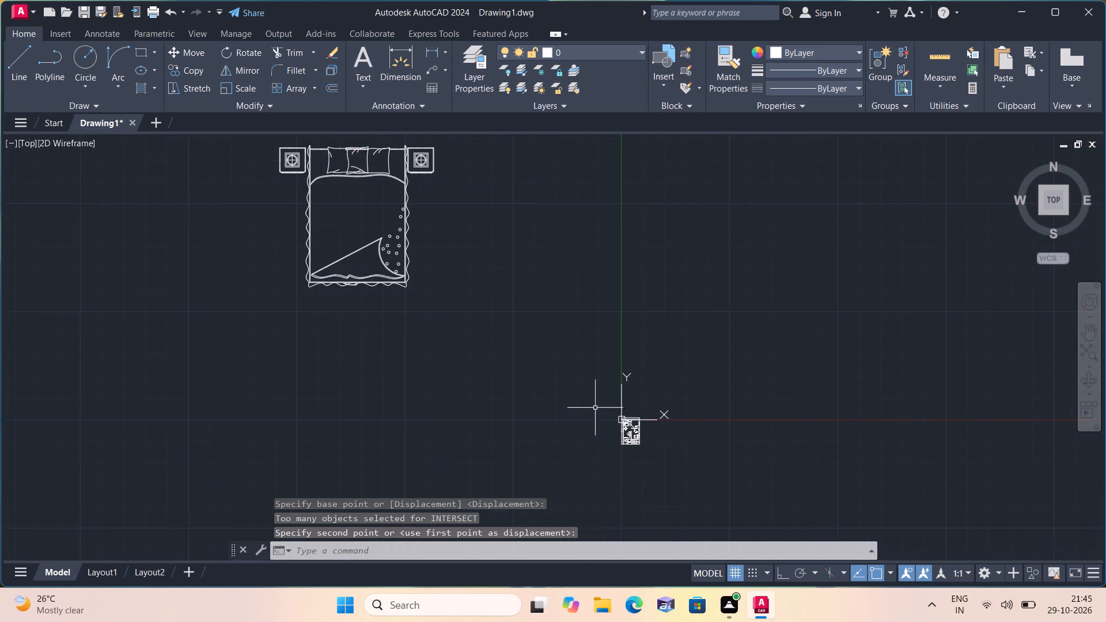
middle_drag(486, 326, 569, 430)
drag(578, 437, 560, 414)
click(327, 223)
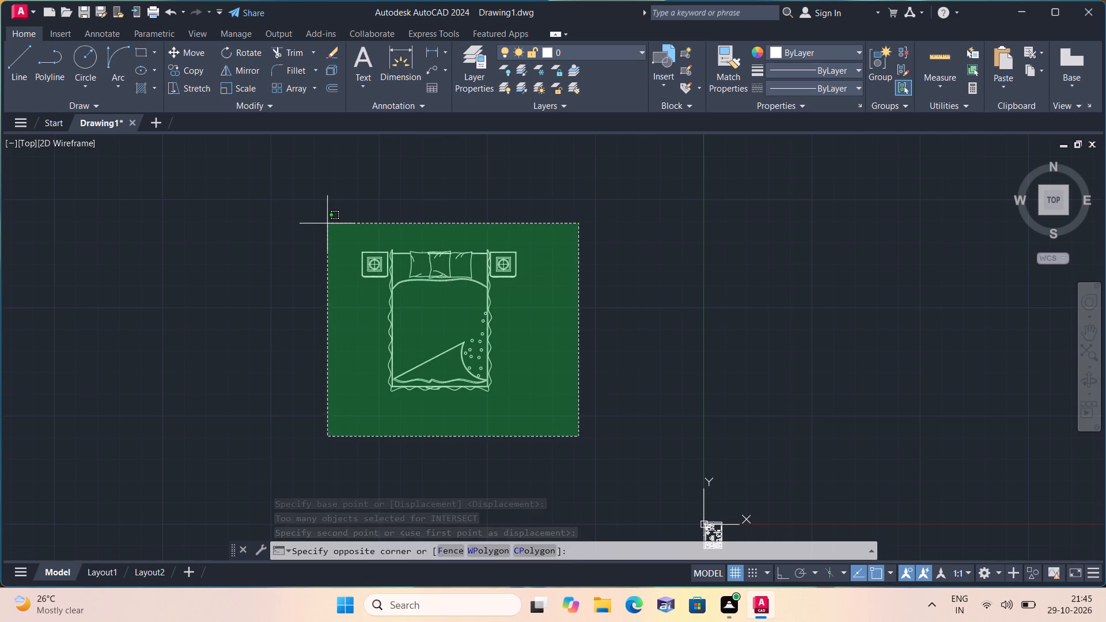
click(248, 89)
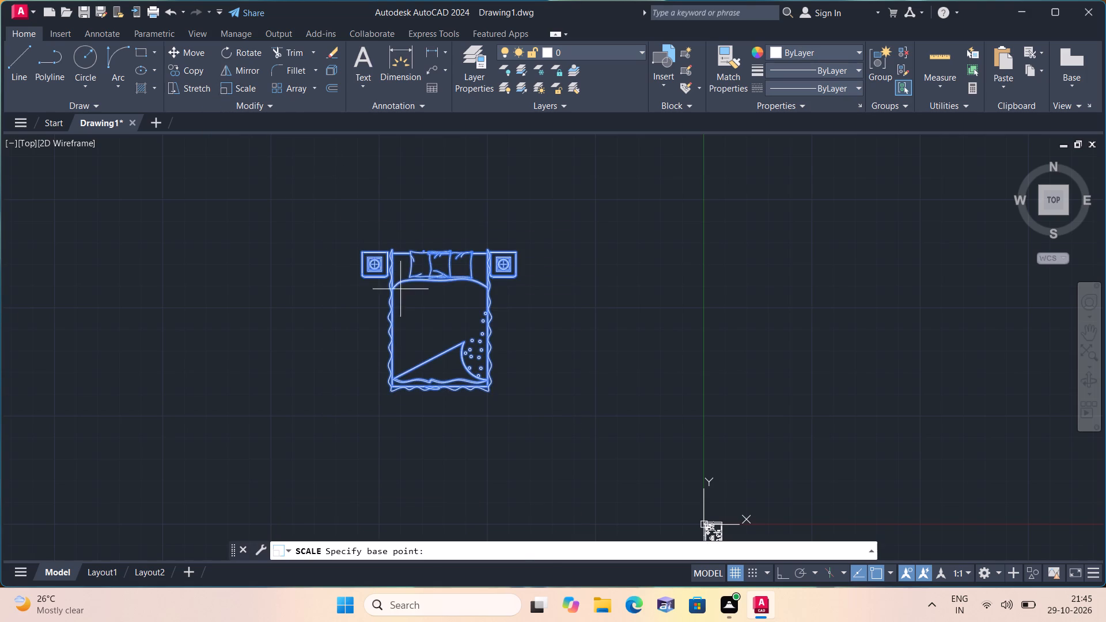
click(418, 313)
click(420, 316)
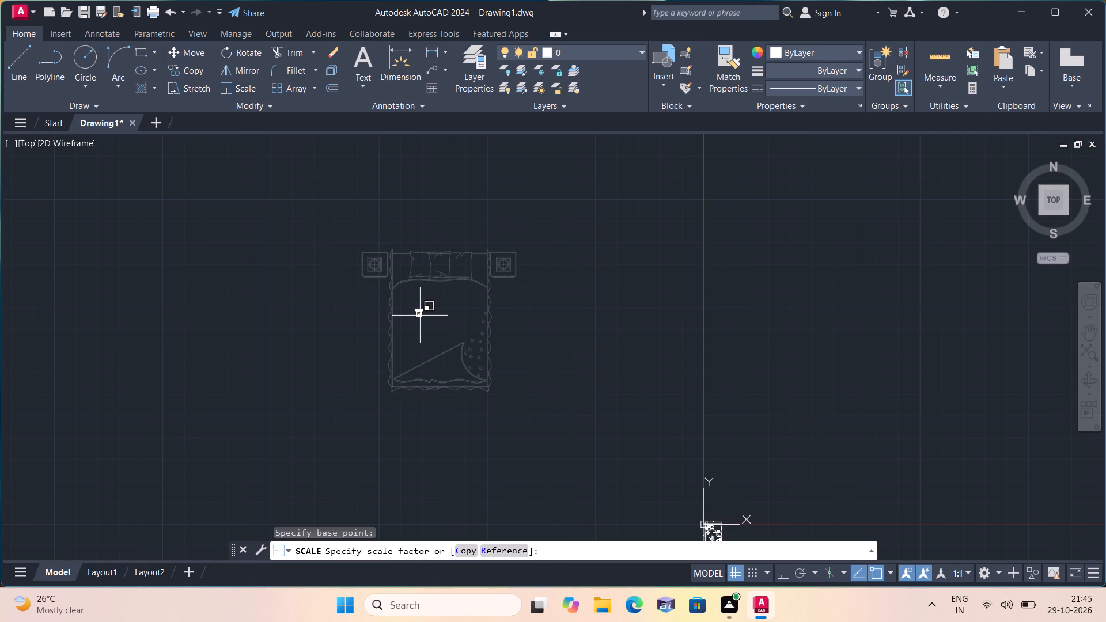
Move the shrunken bed set to the empty area just outside Bedroom-1's outer window wall.
click(468, 342)
click(353, 256)
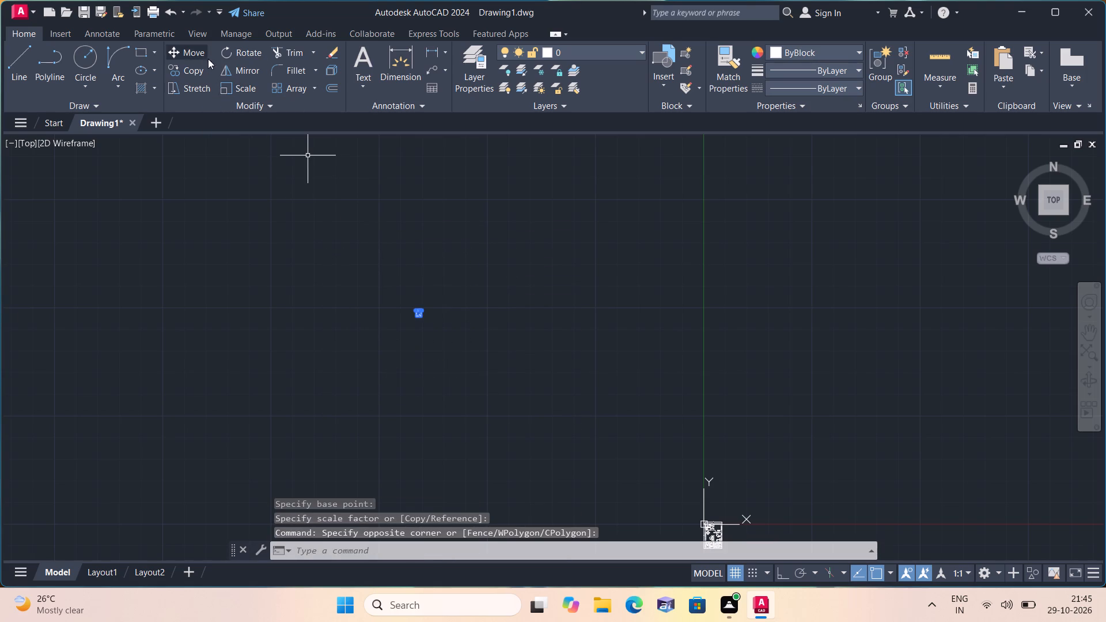
drag(184, 49, 187, 55)
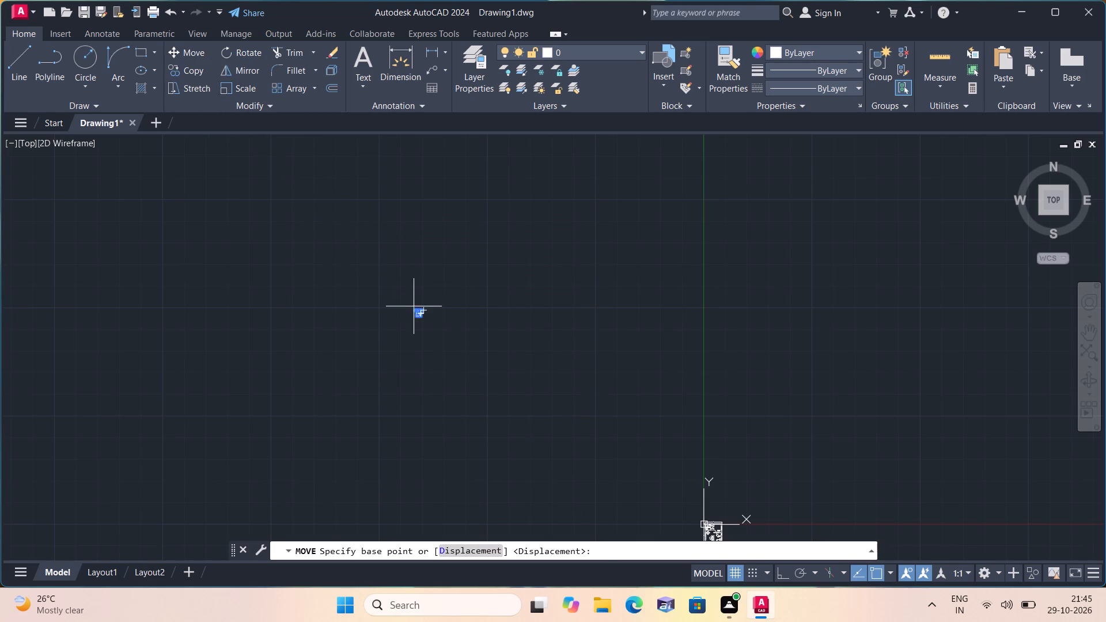
click(414, 306)
middle_drag(643, 456, 369, 358)
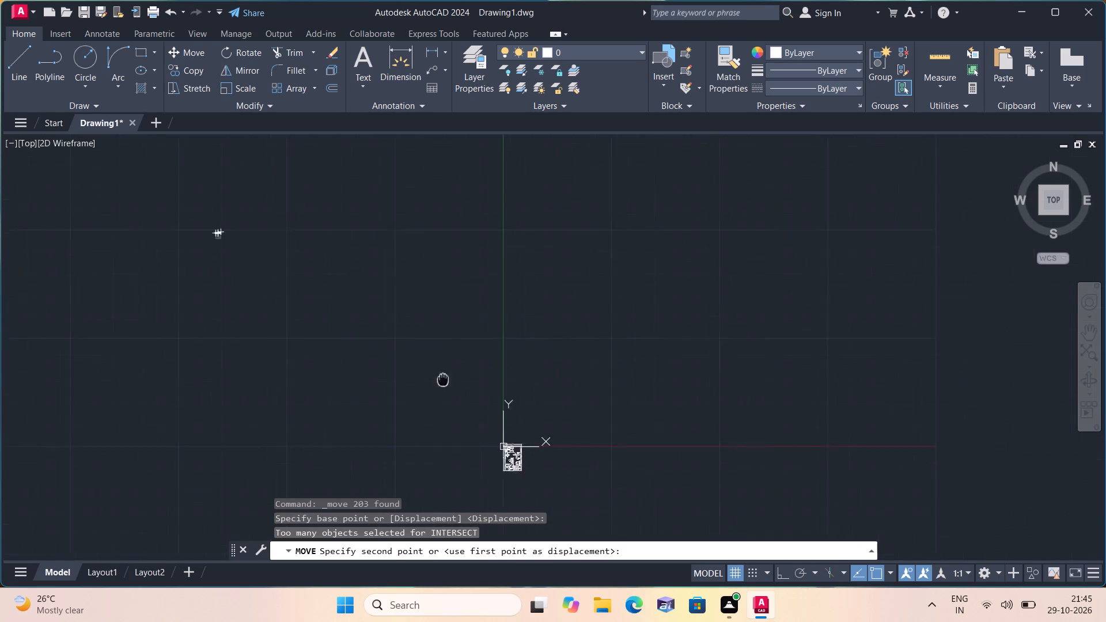
middle_drag(369, 358, 368, 358)
scroll(416, 393, up, 2)
scroll(456, 467, up, 2)
scroll(516, 479, up, 1)
middle_drag(520, 467, 373, 325)
scroll(339, 310, up, 1)
middle_drag(402, 377, 270, 268)
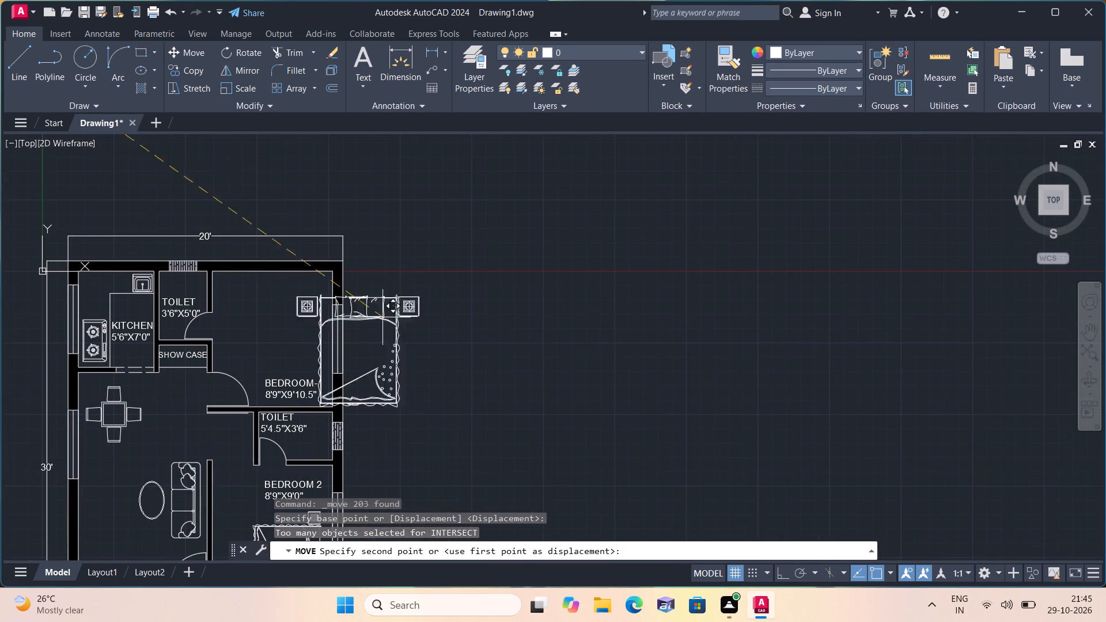
click(518, 345)
Scale the bed set down freehand to less than half its size, from a base point near the mattress centre.
click(414, 291)
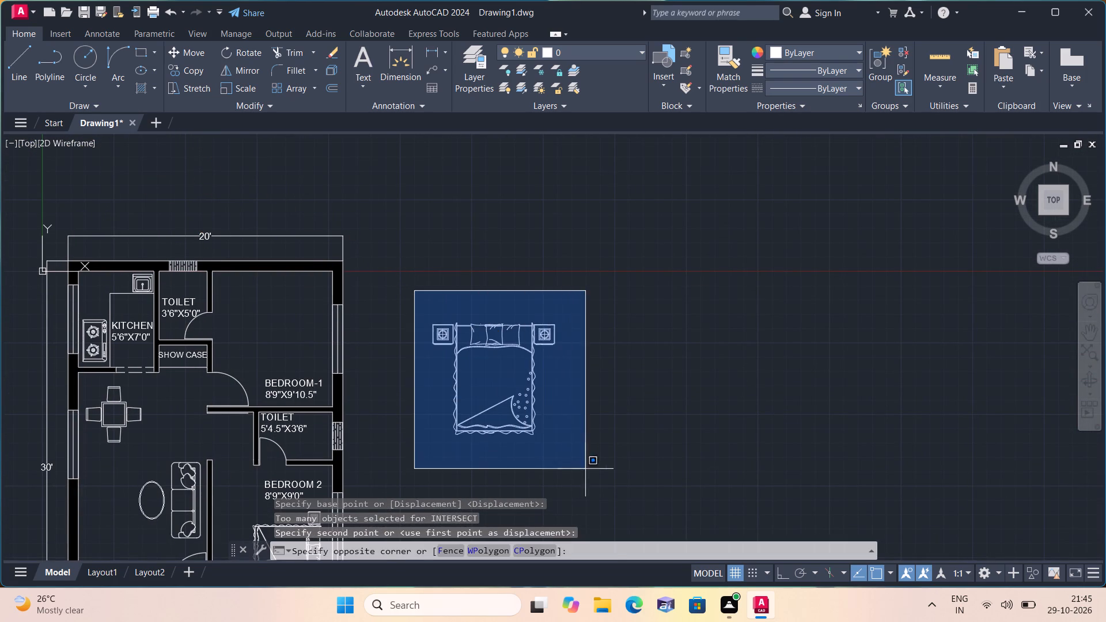
drag(611, 468, 610, 462)
click(244, 84)
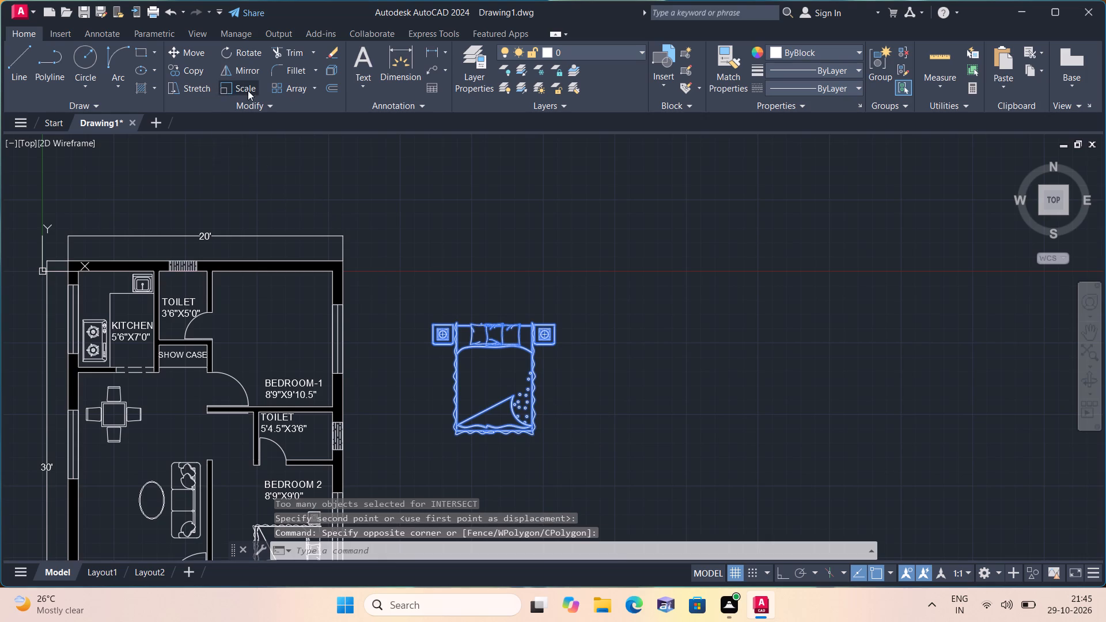
drag(493, 385, 493, 376)
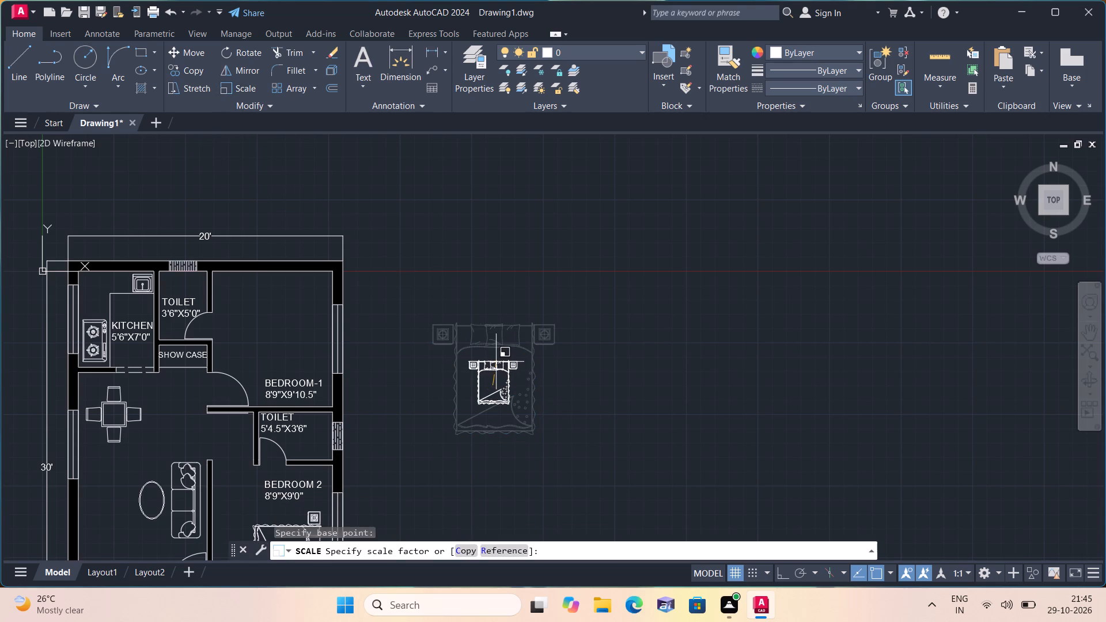
click(497, 361)
Move the bed set into Bedroom-1, above the room label with its headboard facing the top outer wall.
drag(552, 443, 540, 416)
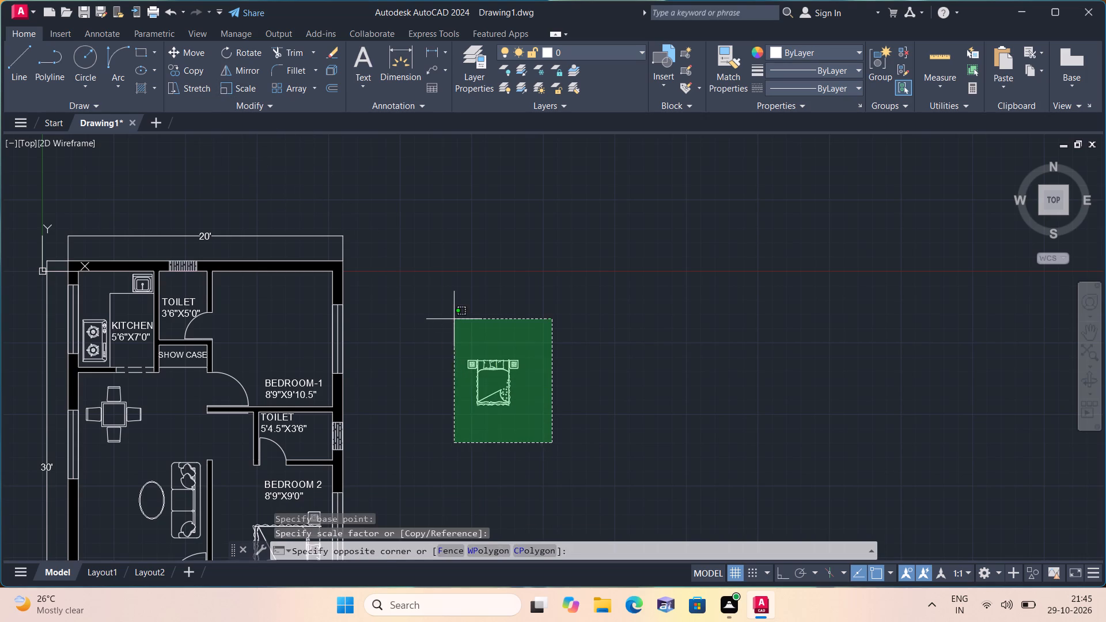
click(440, 304)
click(196, 52)
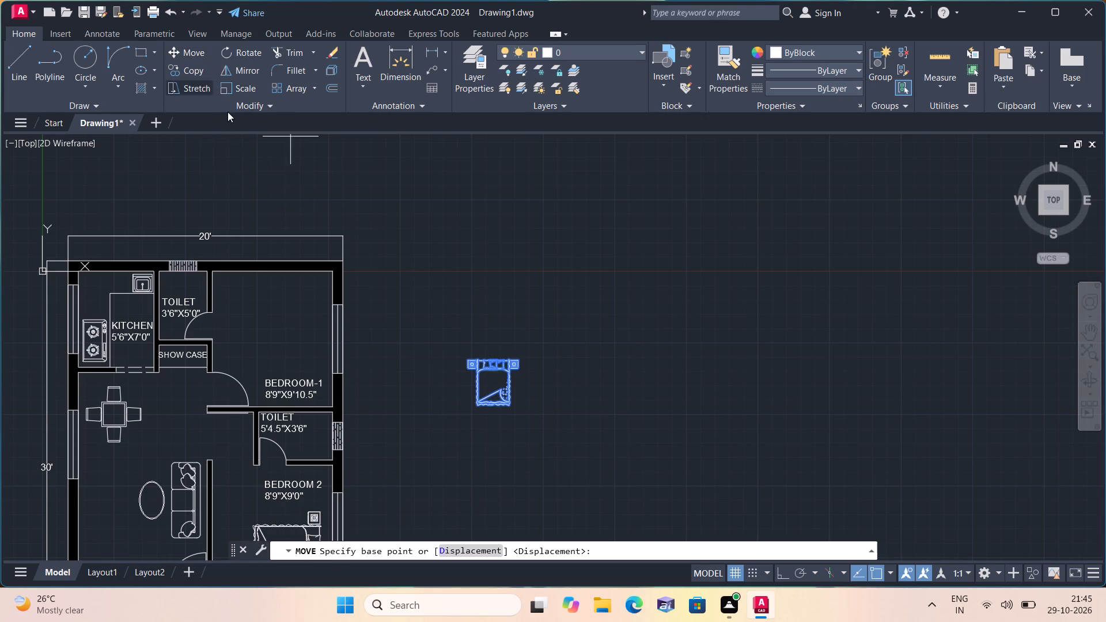
click(493, 378)
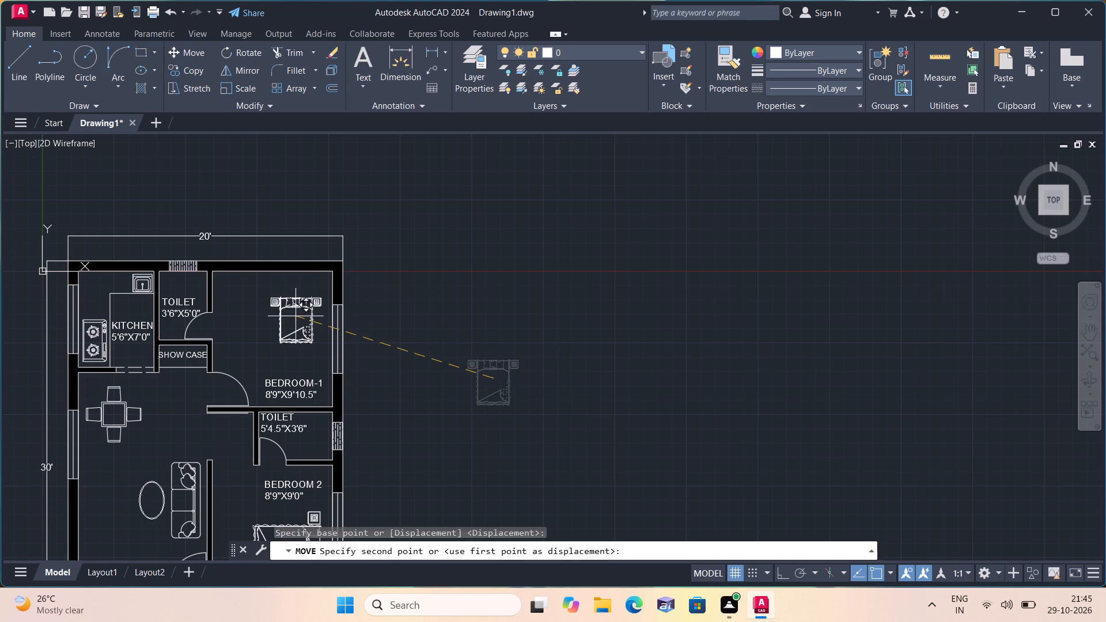
middle_drag(258, 297, 361, 325)
scroll(368, 330, up, 2)
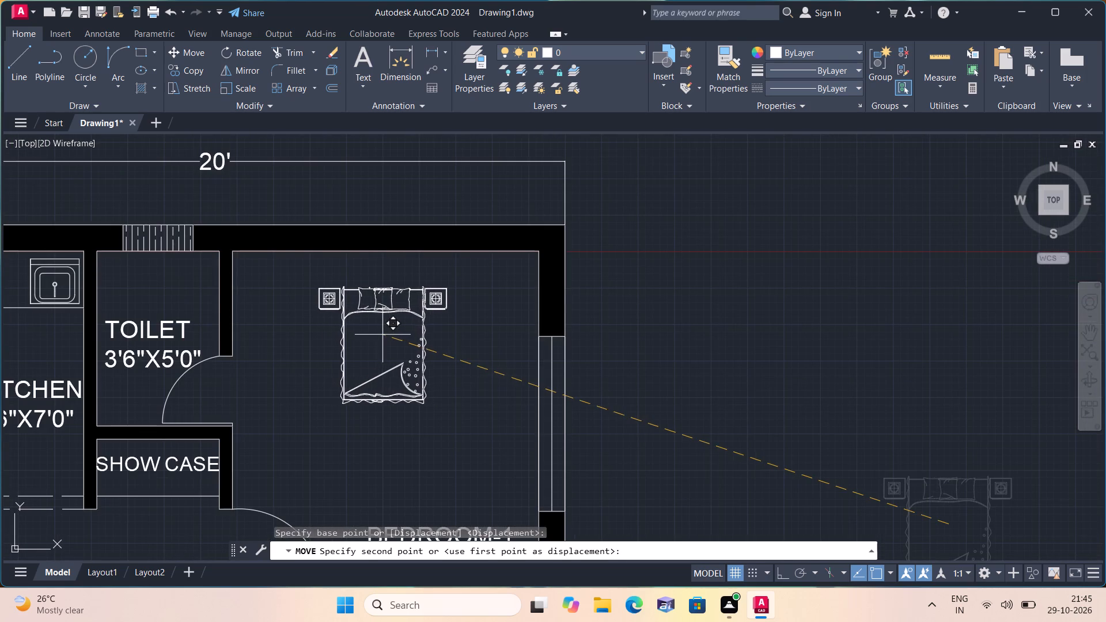
click(387, 337)
Scale the Bedroom-1 bed set up freehand to about one and a half times its size, from a base point on the mattress.
drag(289, 270, 297, 280)
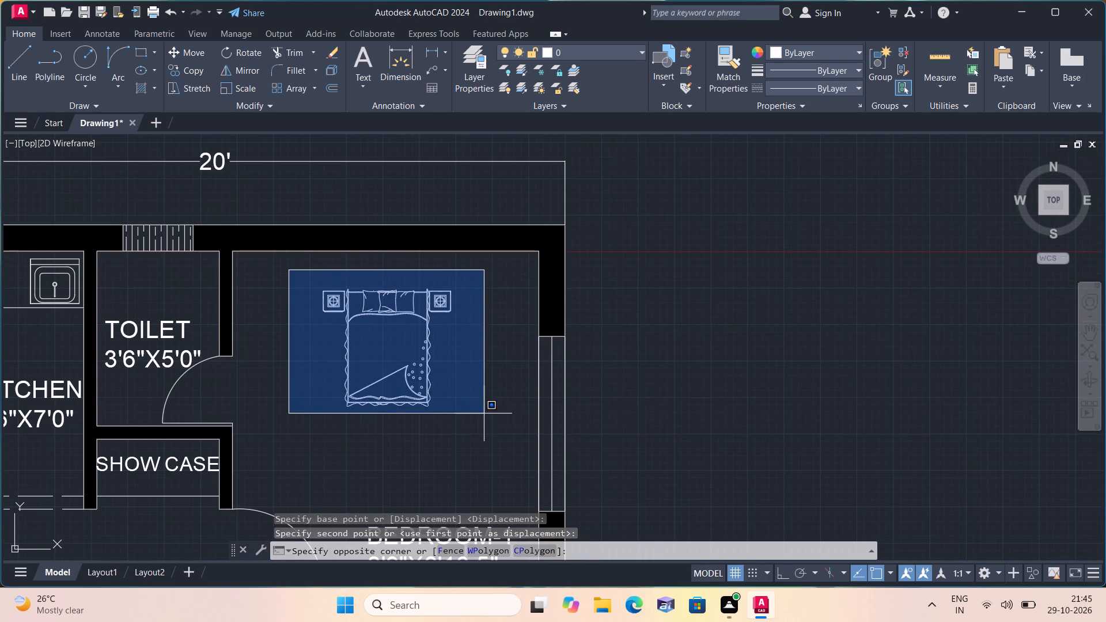
click(486, 418)
click(240, 86)
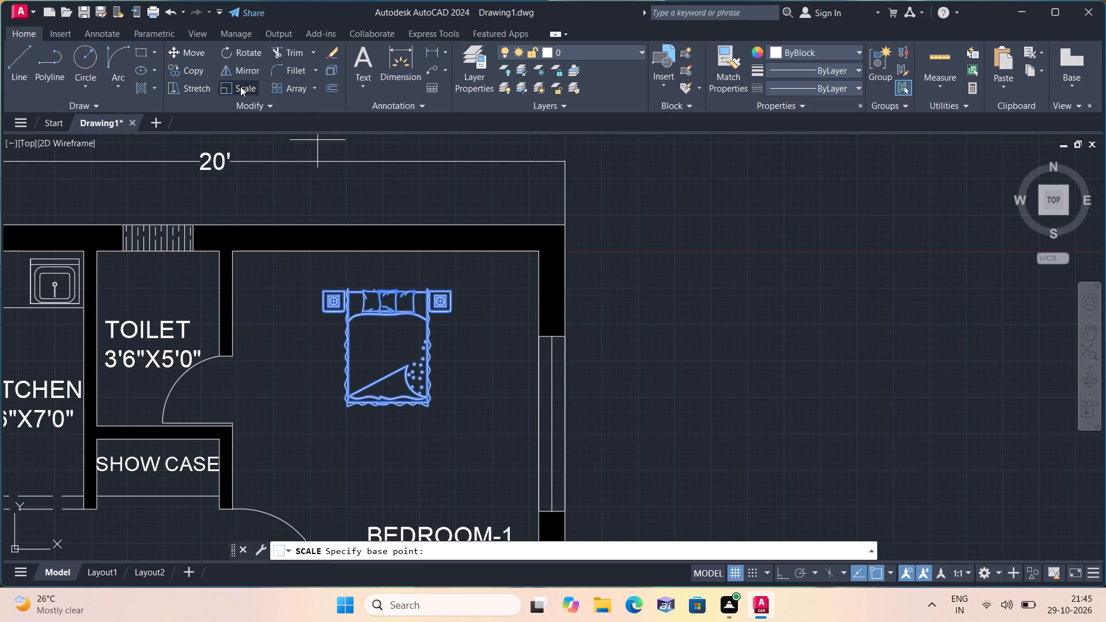
click(382, 337)
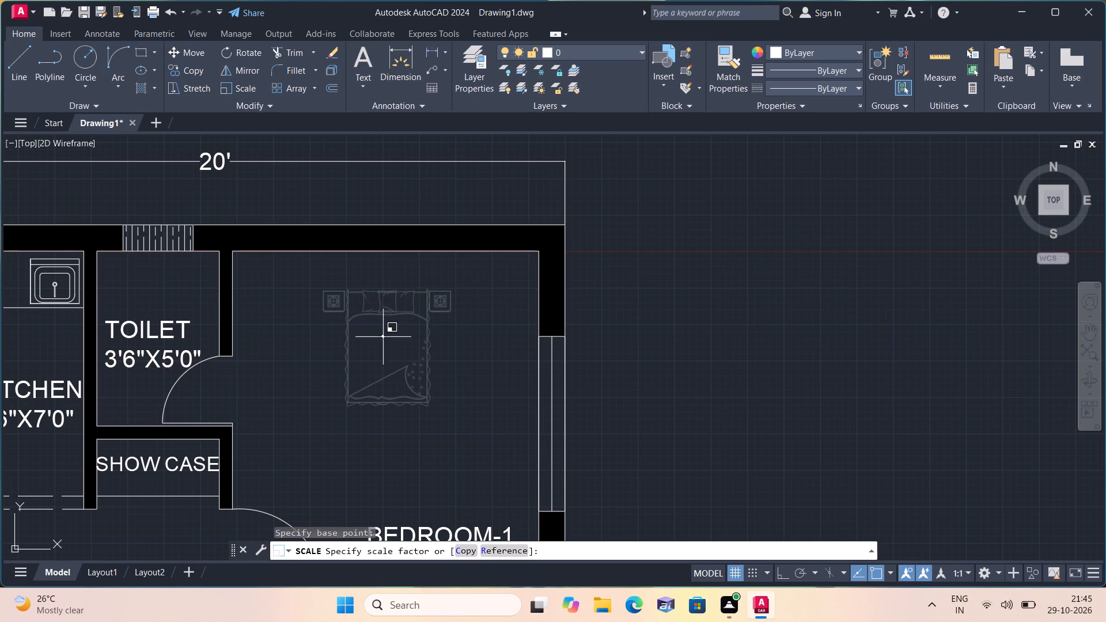
click(437, 415)
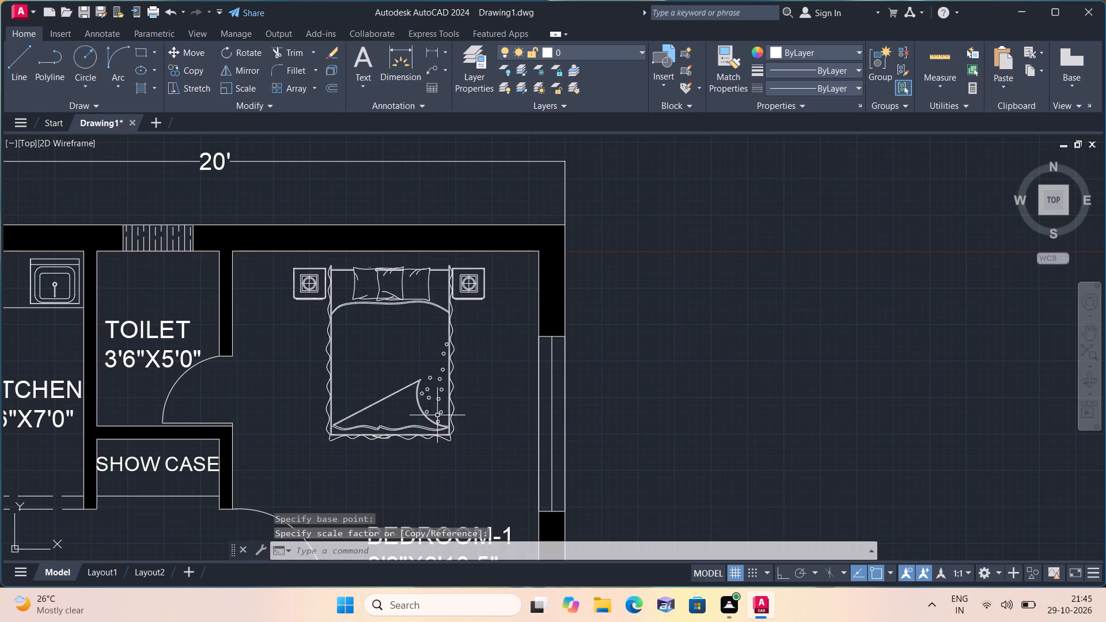
scroll(437, 416, down, 2)
middle_drag(439, 412, 418, 282)
scroll(419, 283, down, 1)
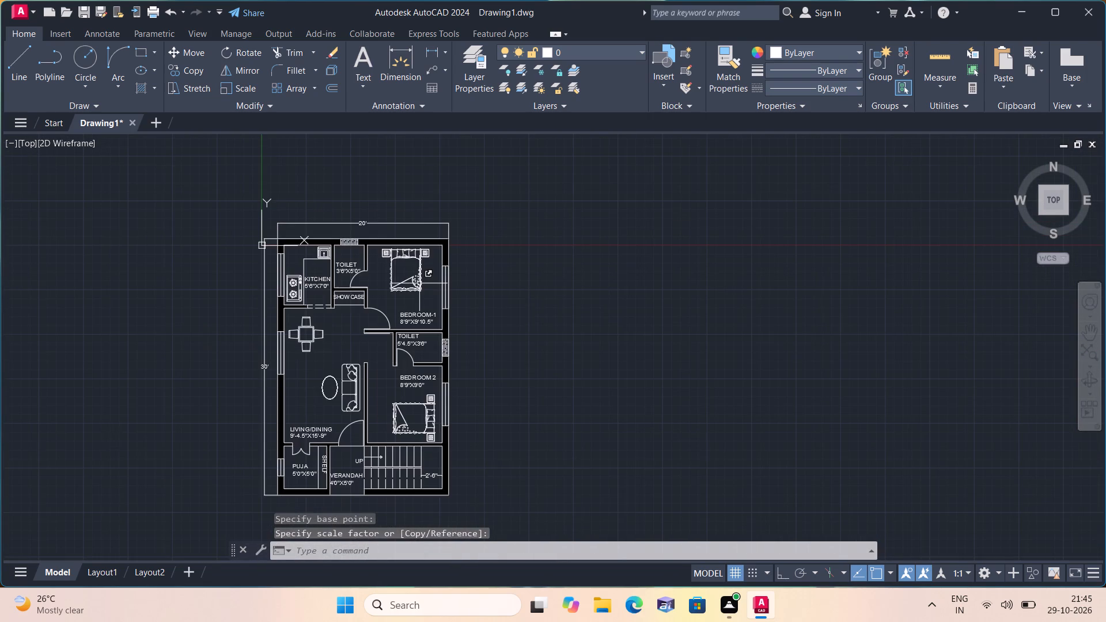
Examine the furnished floor plan and the placement of the bed set in Bedroom-1.
scroll(402, 323, up, 1)
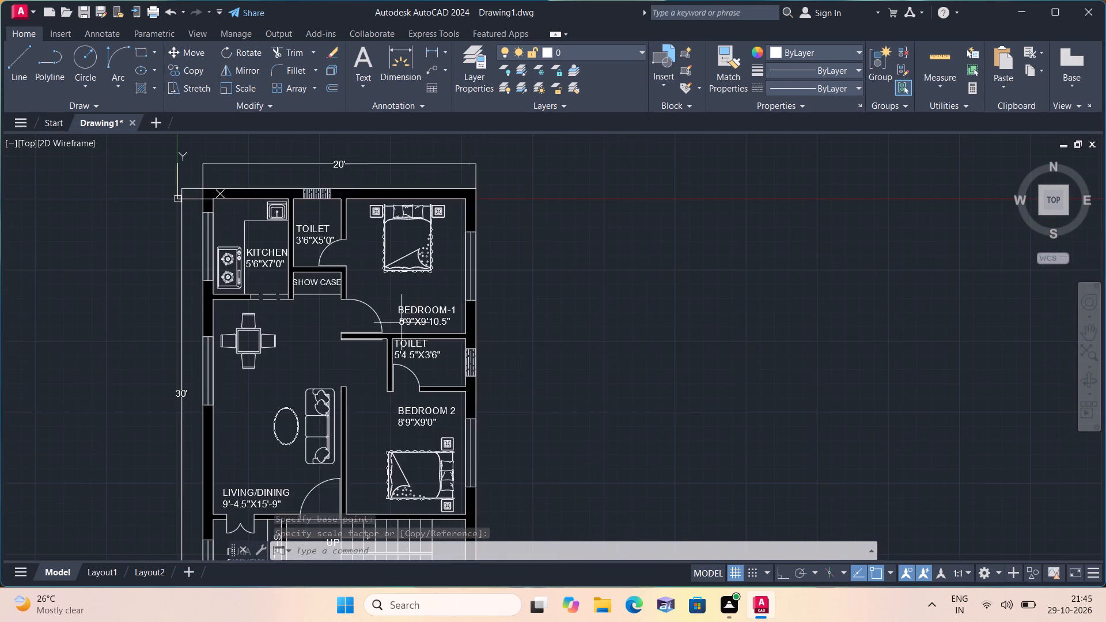
scroll(388, 321, up, 1)
middle_drag(386, 320, 434, 335)
scroll(383, 300, down, 1)
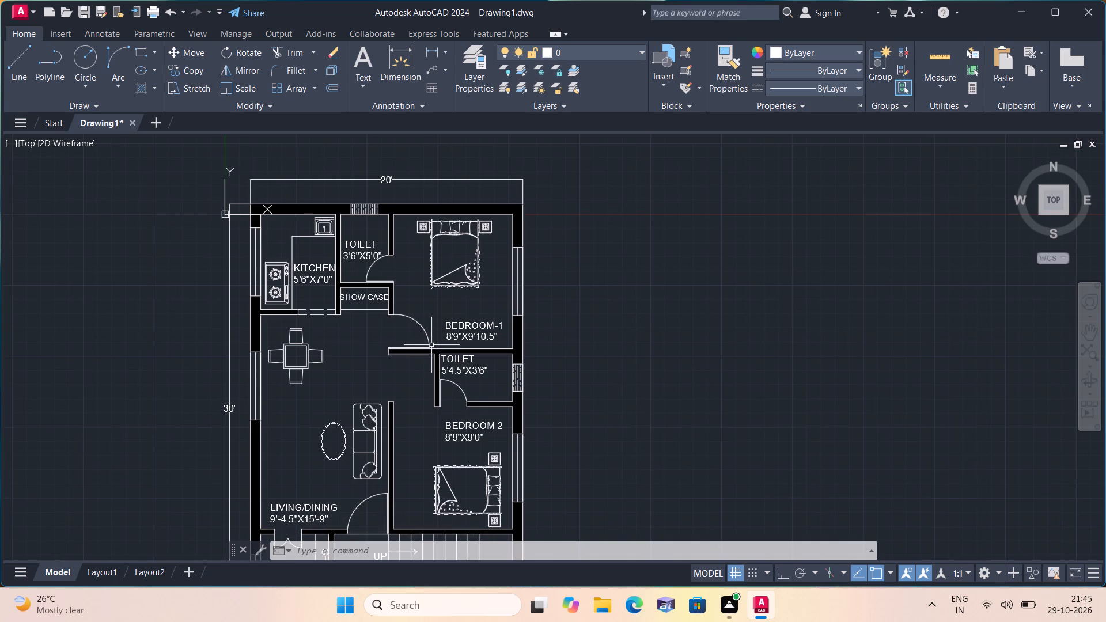
scroll(422, 308, up, 3)
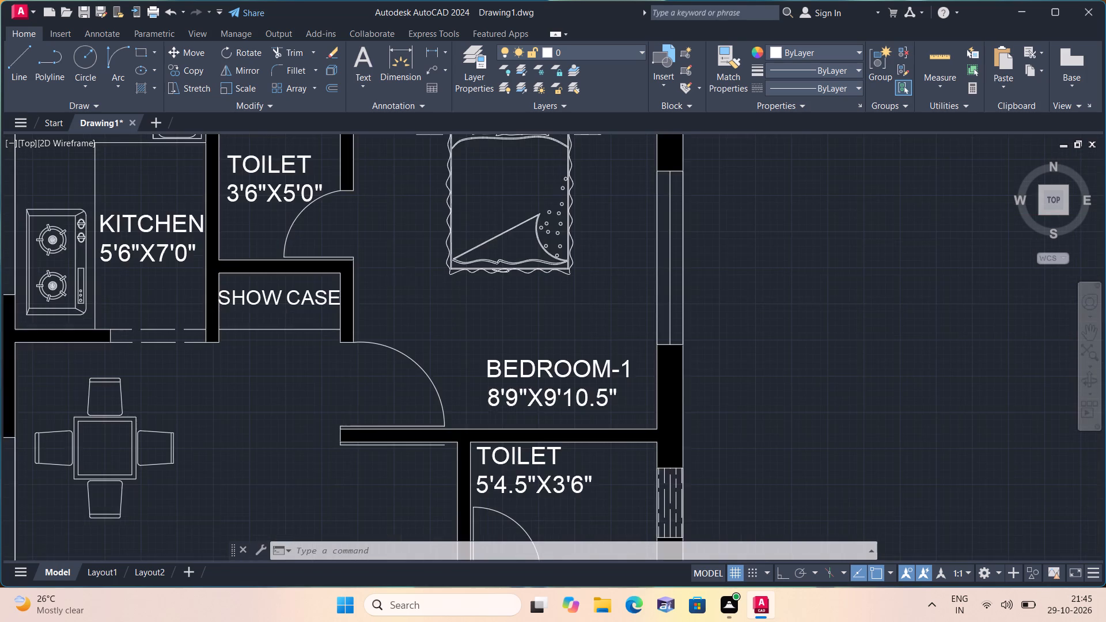
middle_drag(410, 279, 437, 480)
scroll(434, 476, down, 1)
middle_drag(434, 476, 430, 457)
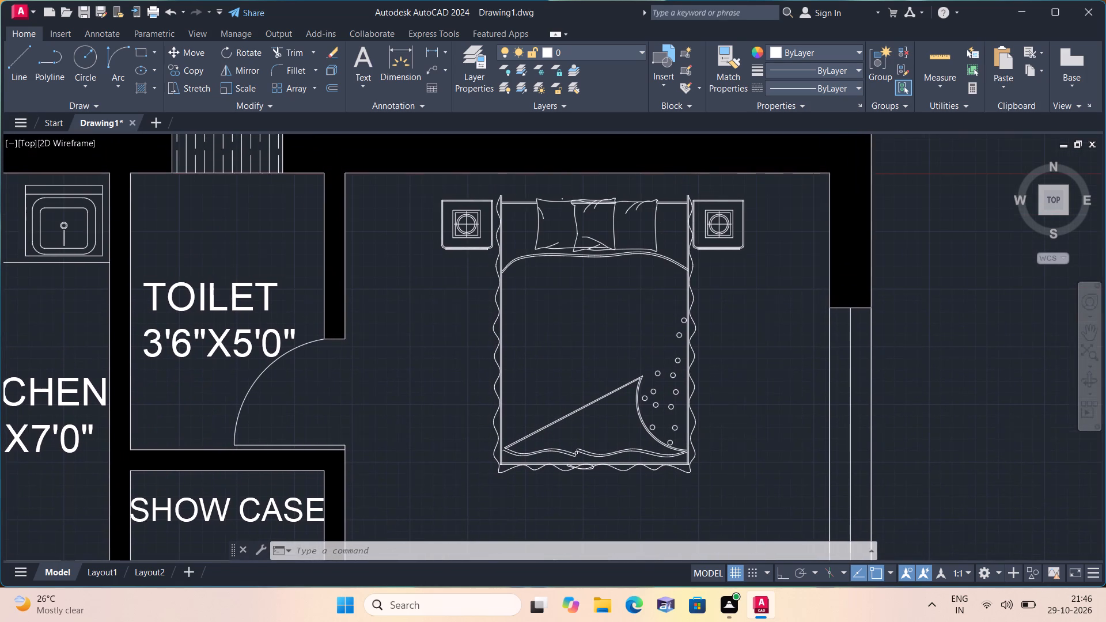
middle_drag(430, 457, 436, 406)
Move the toilet seat from the far empty area to the space just beside the floor plan's outer bedroom wall.
scroll(436, 406, down, 6)
middle_drag(437, 405, 434, 358)
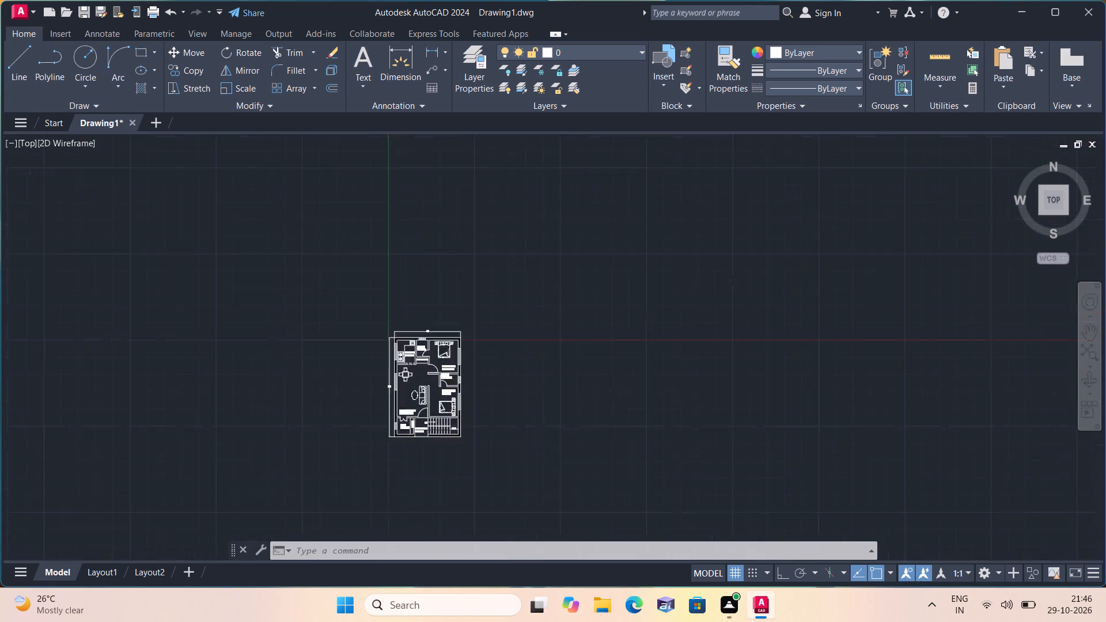
middle_drag(486, 312, 431, 411)
scroll(484, 311, down, 3)
scroll(478, 361, down, 2)
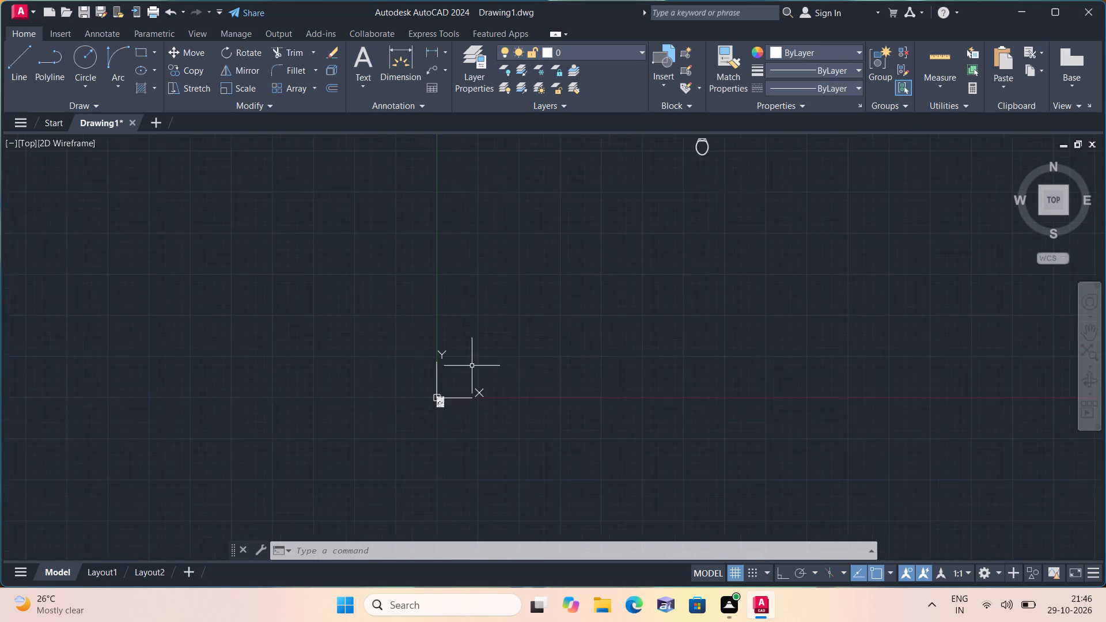
scroll(469, 367, down, 1)
scroll(527, 253, up, 1)
drag(529, 251, 550, 277)
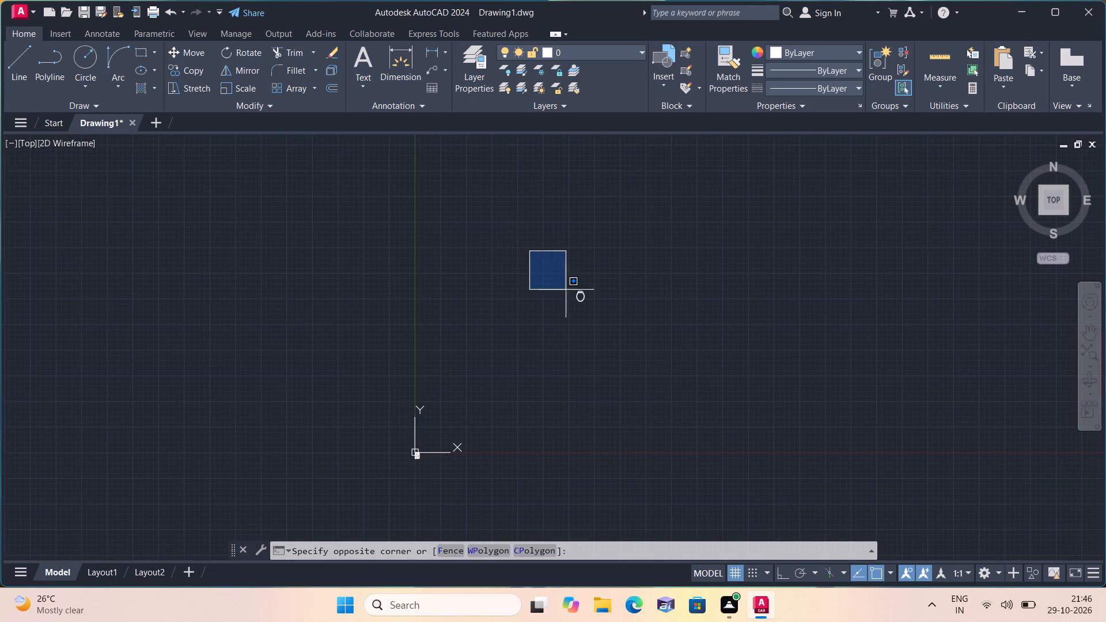
click(634, 340)
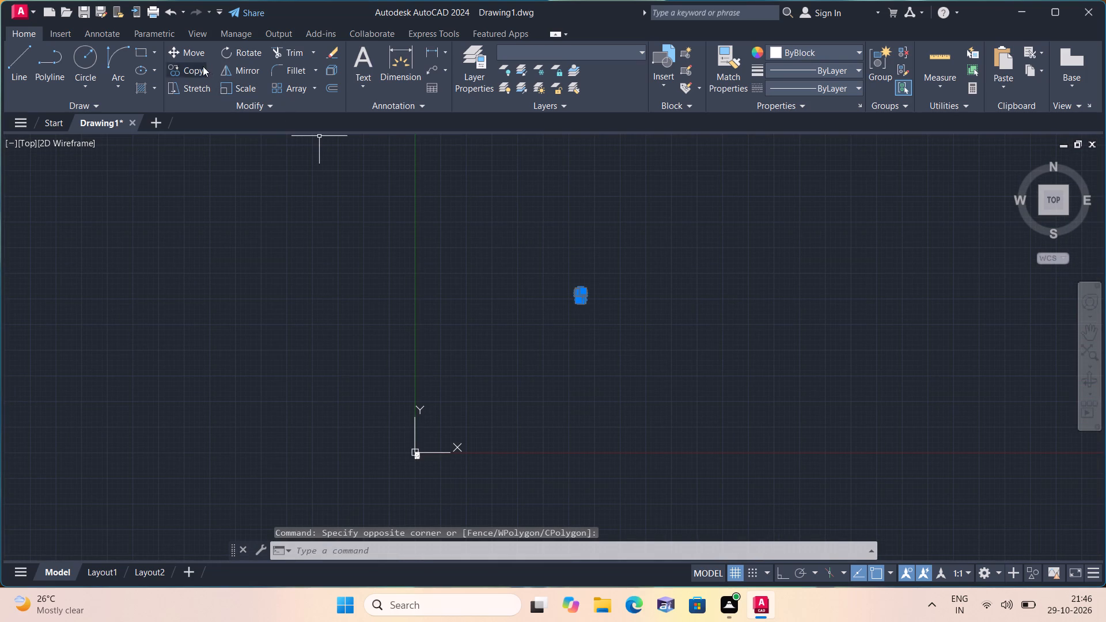
drag(185, 45, 188, 51)
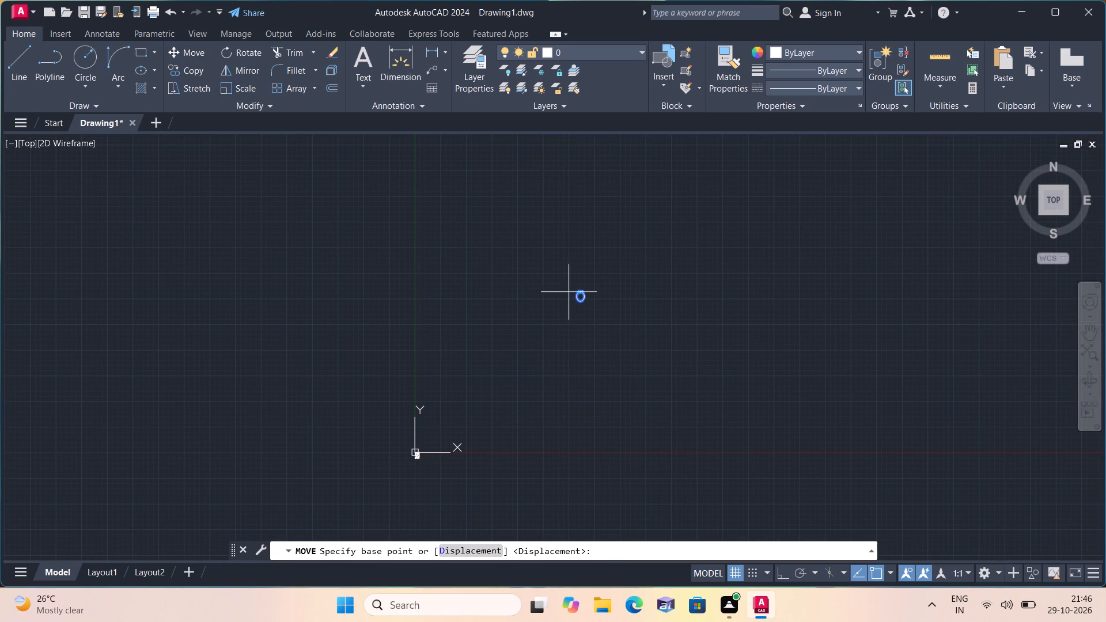
click(567, 289)
scroll(440, 469, up, 3)
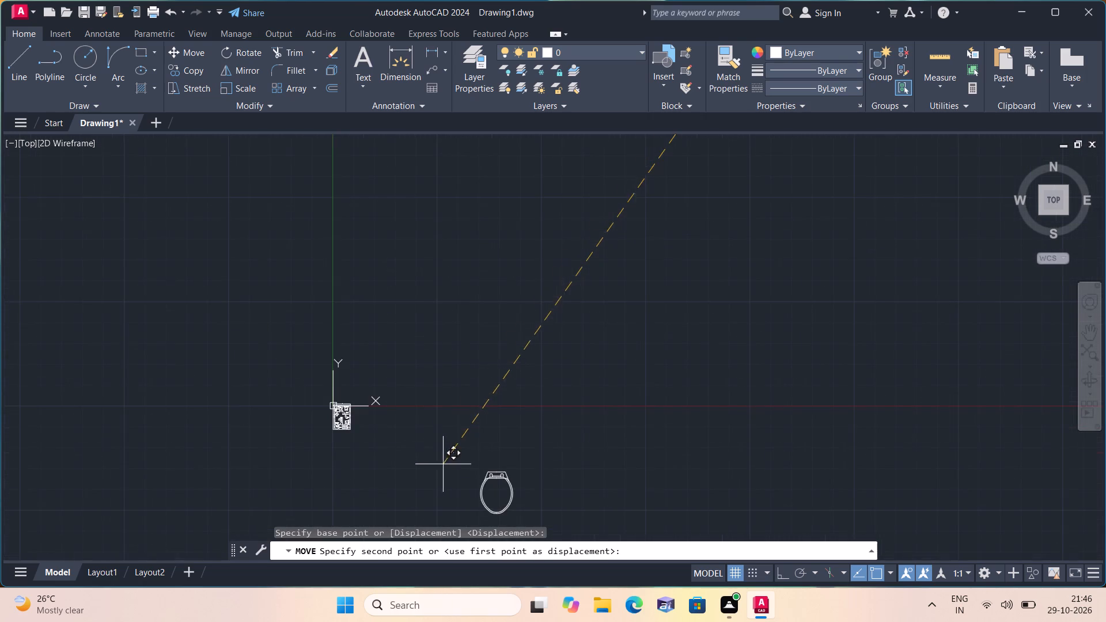
scroll(323, 381, up, 4)
middle_drag(321, 392, 264, 292)
scroll(252, 274, down, 2)
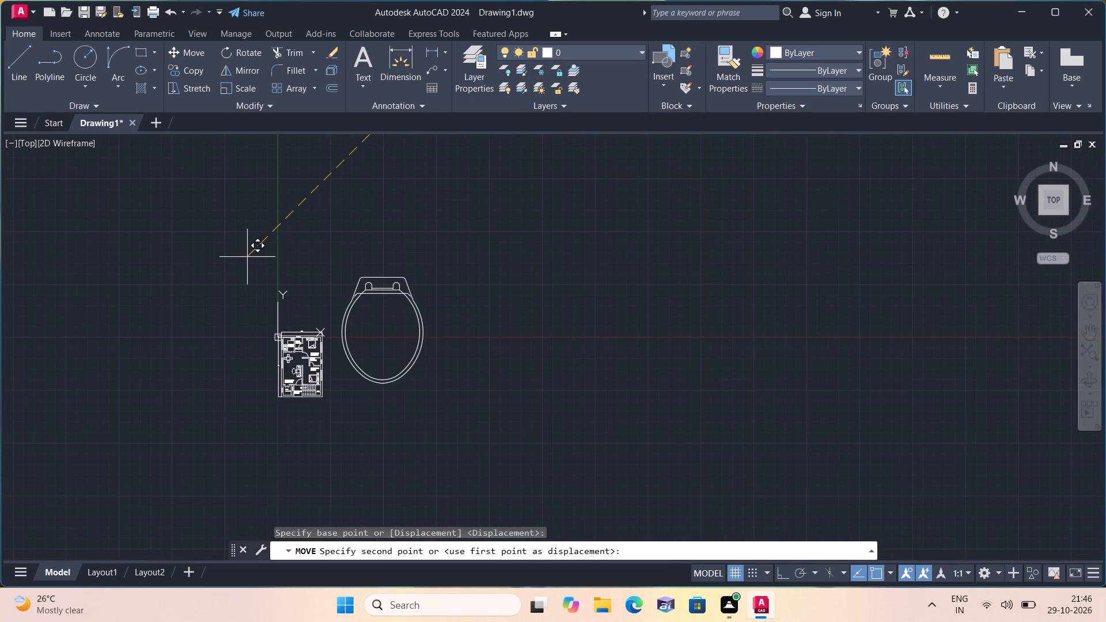
click(249, 268)
Scale the toilet seat down freehand to about one twentieth of its size, from a base point inside the bowl.
scroll(406, 409, up, 2)
middle_drag(327, 317, 347, 349)
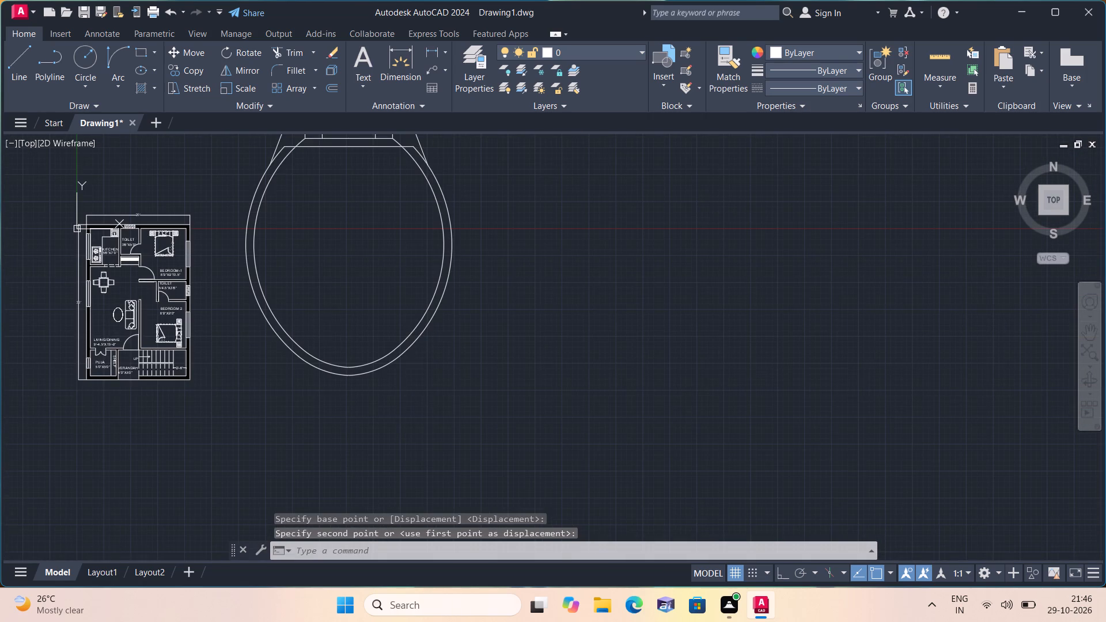
middle_drag(347, 349, 366, 390)
drag(558, 406, 532, 351)
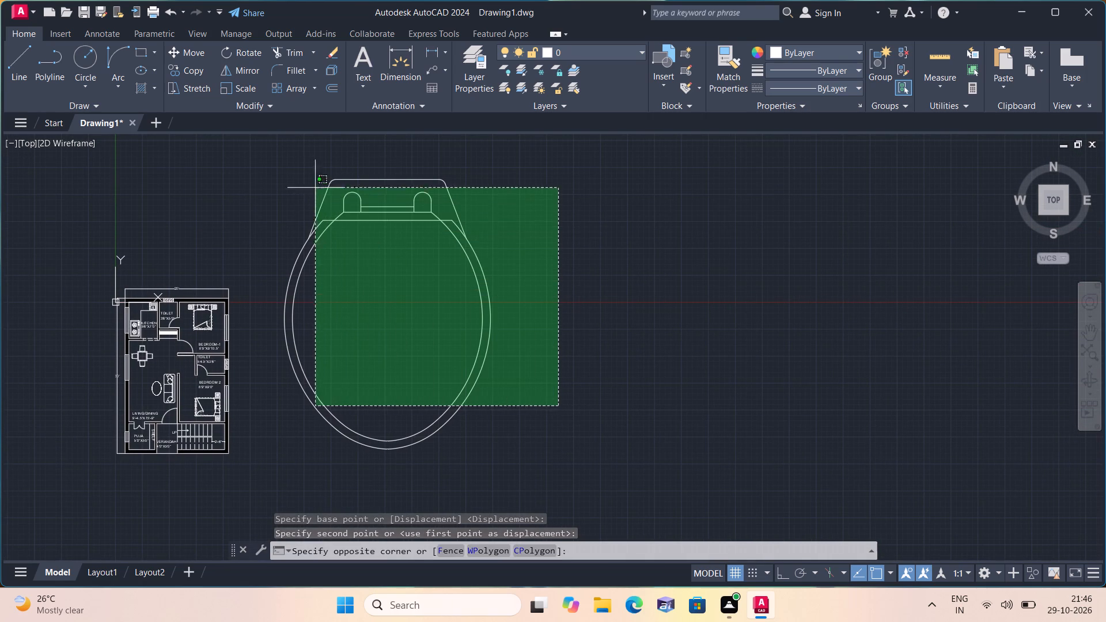
click(308, 170)
drag(248, 86, 251, 93)
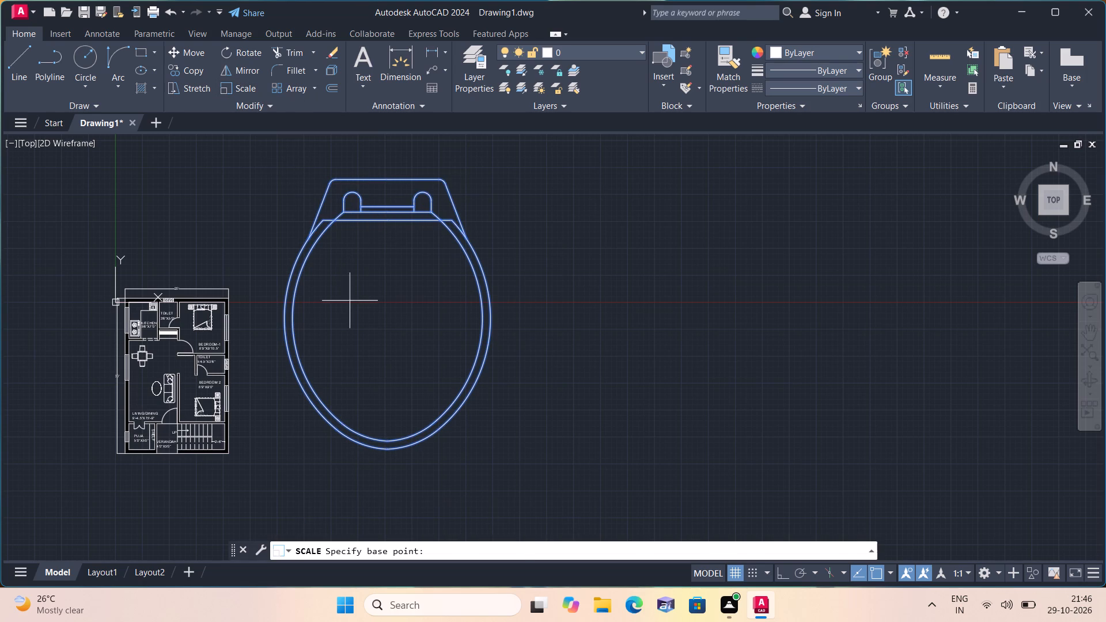
click(358, 320)
click(362, 325)
Move the shrunken toilet seat into the 3'6"X5'0" toilet, with its hinge end towards the ventilator wall.
scroll(362, 325, up, 2)
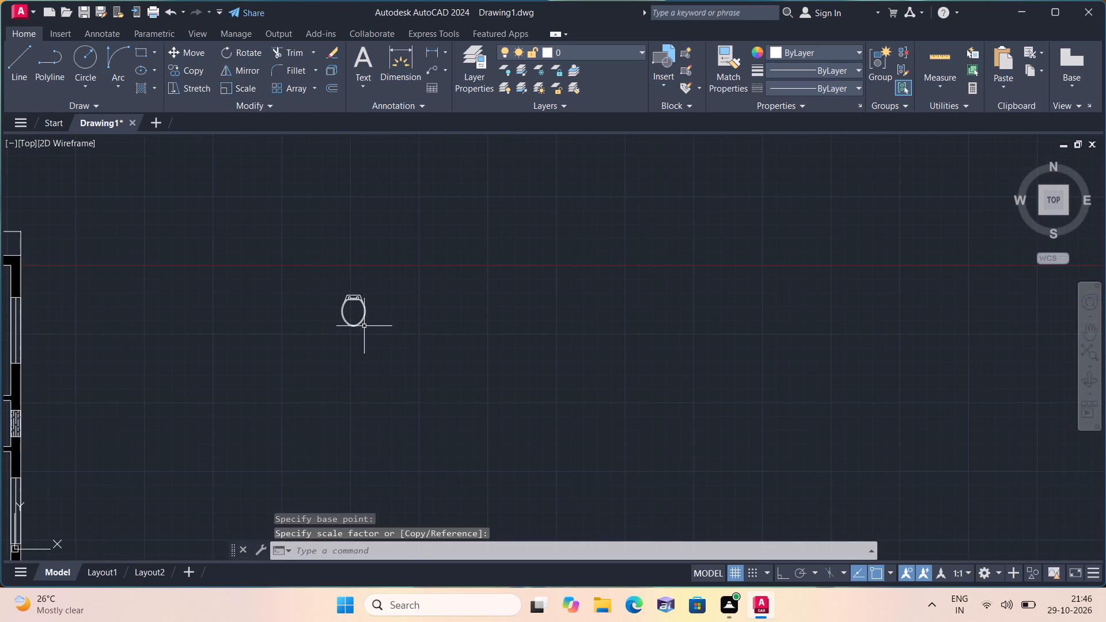
drag(385, 338, 374, 314)
click(302, 258)
click(192, 50)
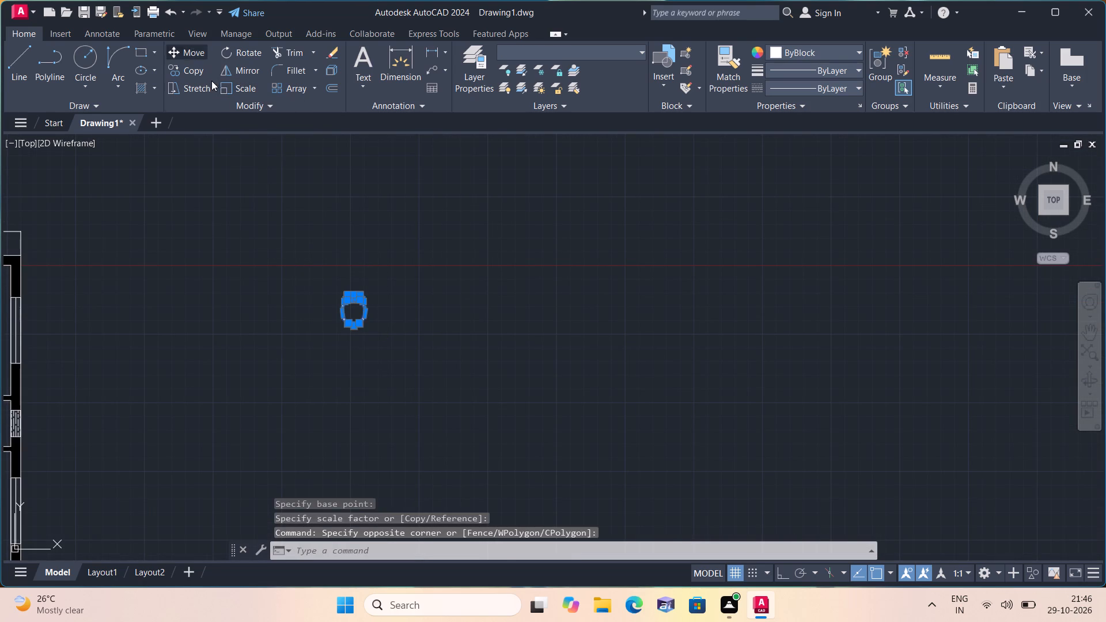
click(346, 305)
middle_drag(236, 285, 539, 386)
scroll(402, 343, down, 1)
scroll(366, 403, up, 2)
scroll(220, 356, up, 2)
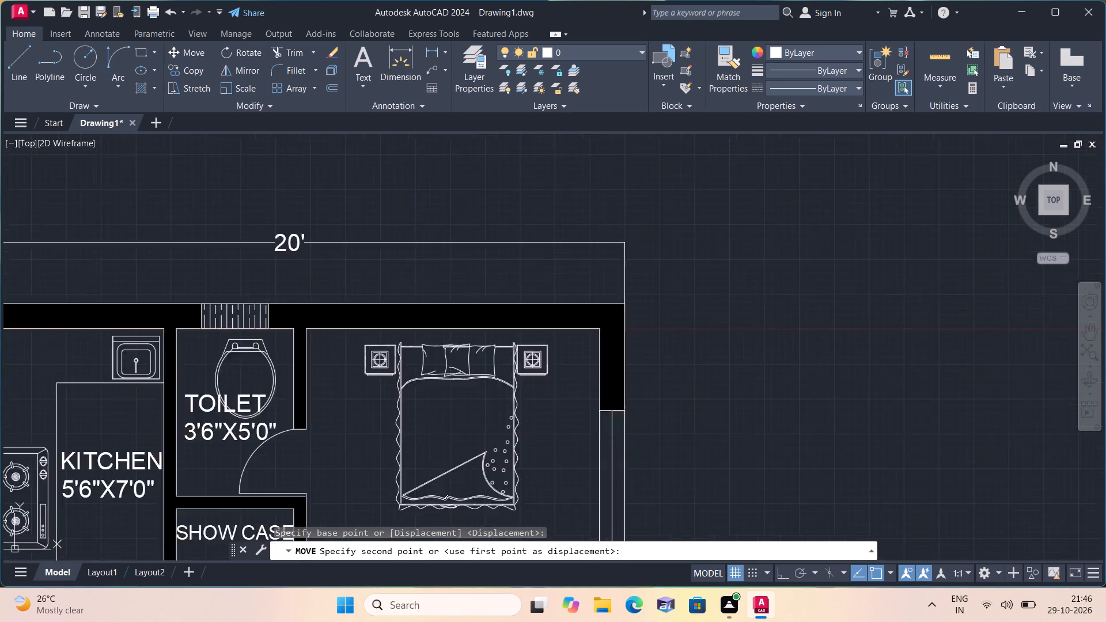
scroll(219, 355, up, 1)
click(209, 338)
Scale the toilet seat down freehand to about half its size, from a base point in the bowl's upper part.
scroll(228, 337, up, 2)
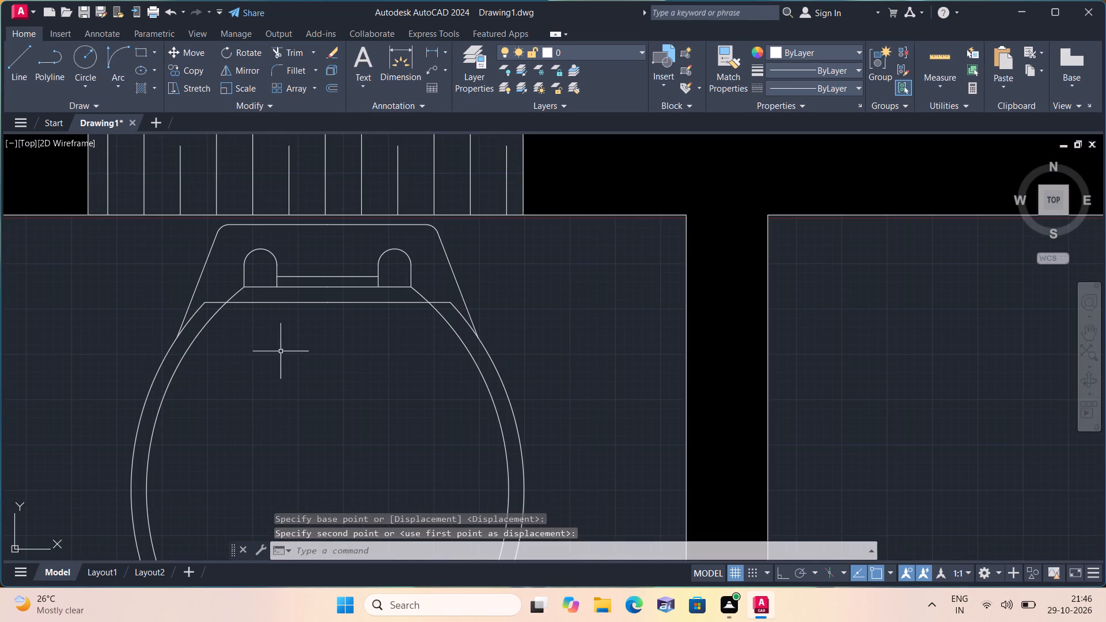
click(574, 340)
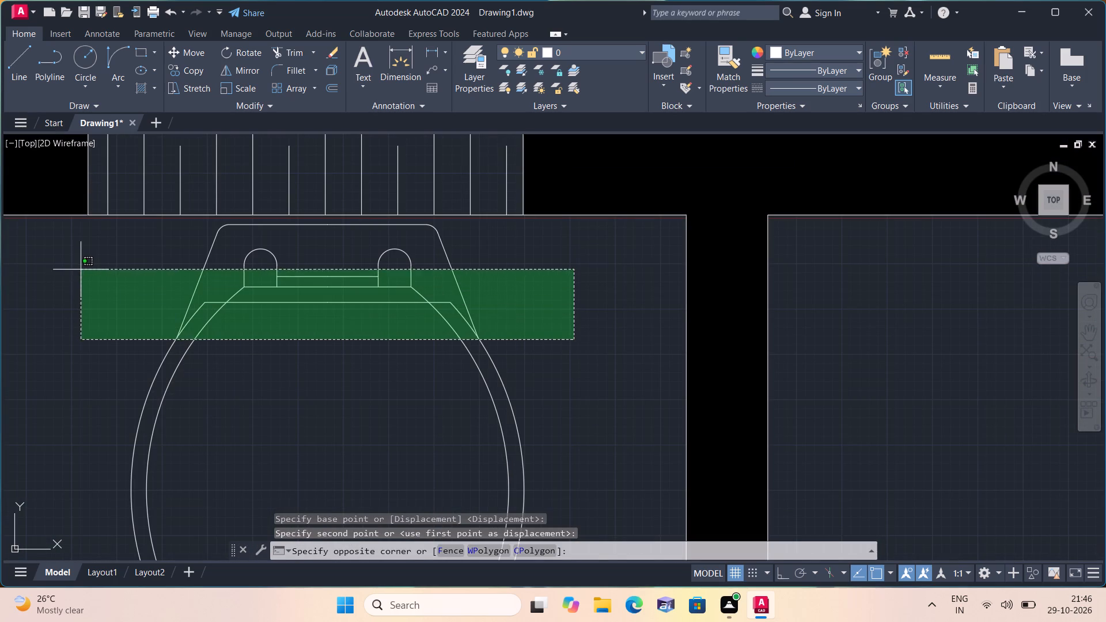
click(86, 259)
scroll(195, 249, down, 1)
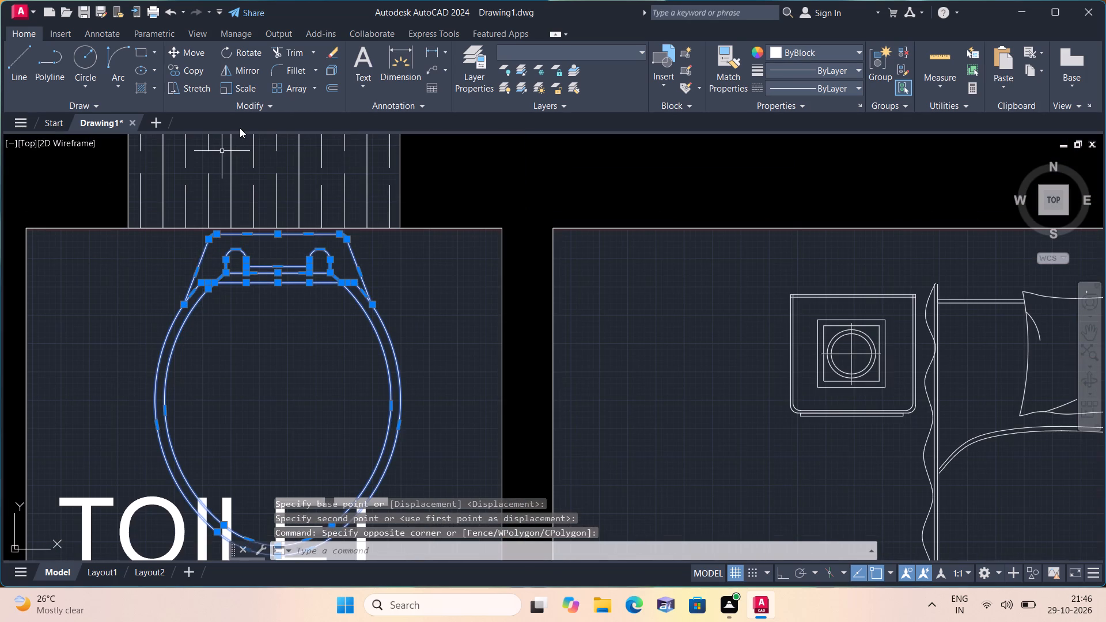
click(241, 86)
click(273, 329)
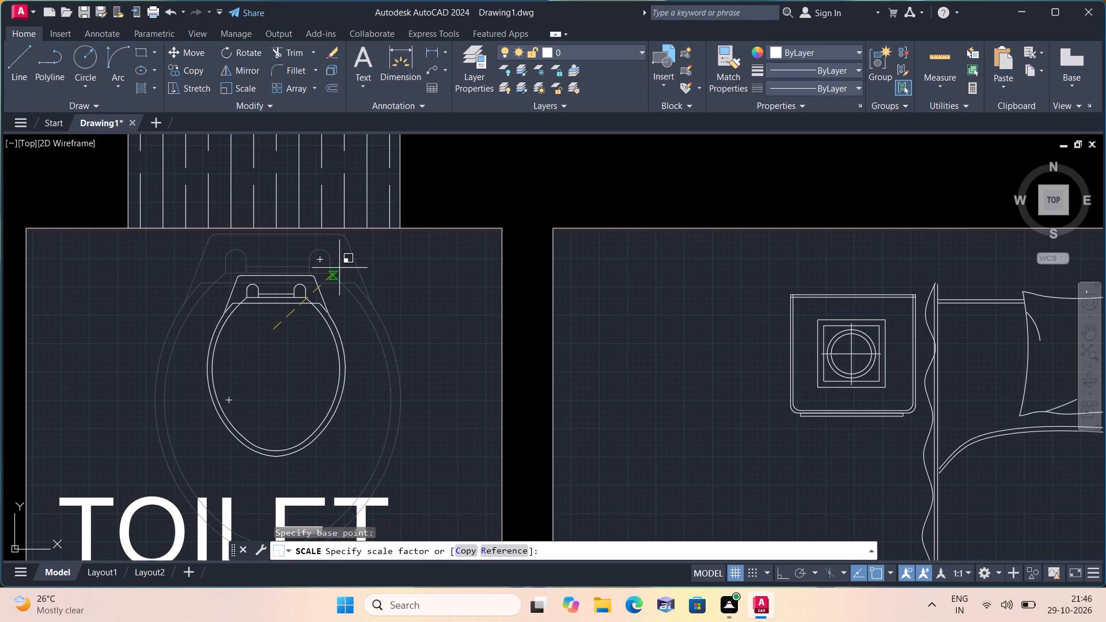
click(339, 268)
Move the toilet seat up close to the ventilator wall, clear of the 3'6"X5'0" toilet's label.
drag(350, 401, 344, 390)
click(171, 268)
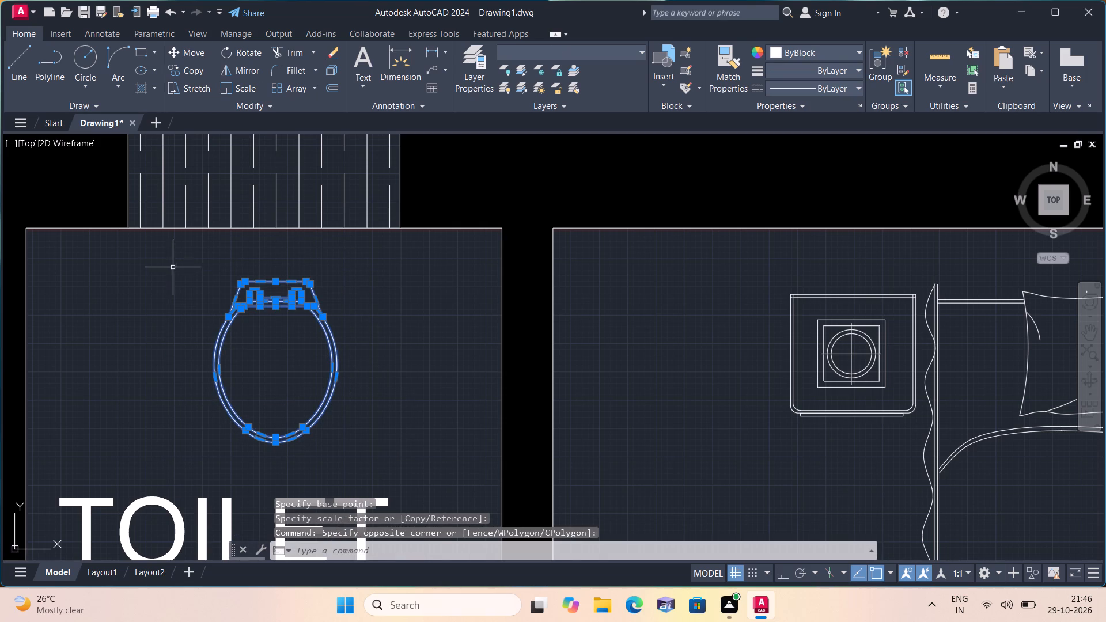
click(190, 51)
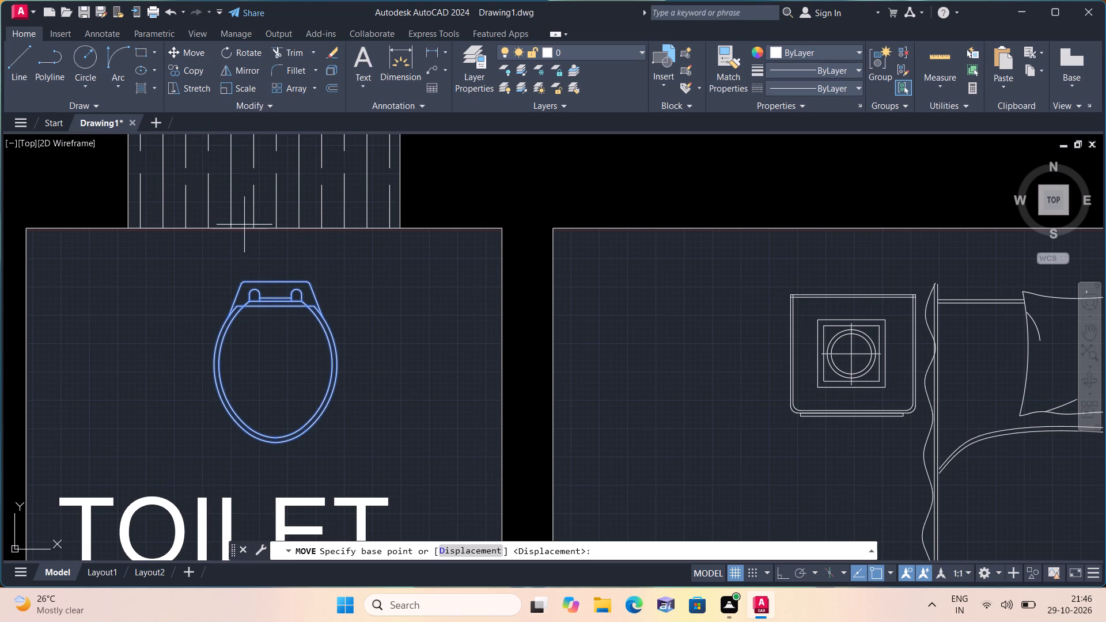
drag(268, 335, 269, 320)
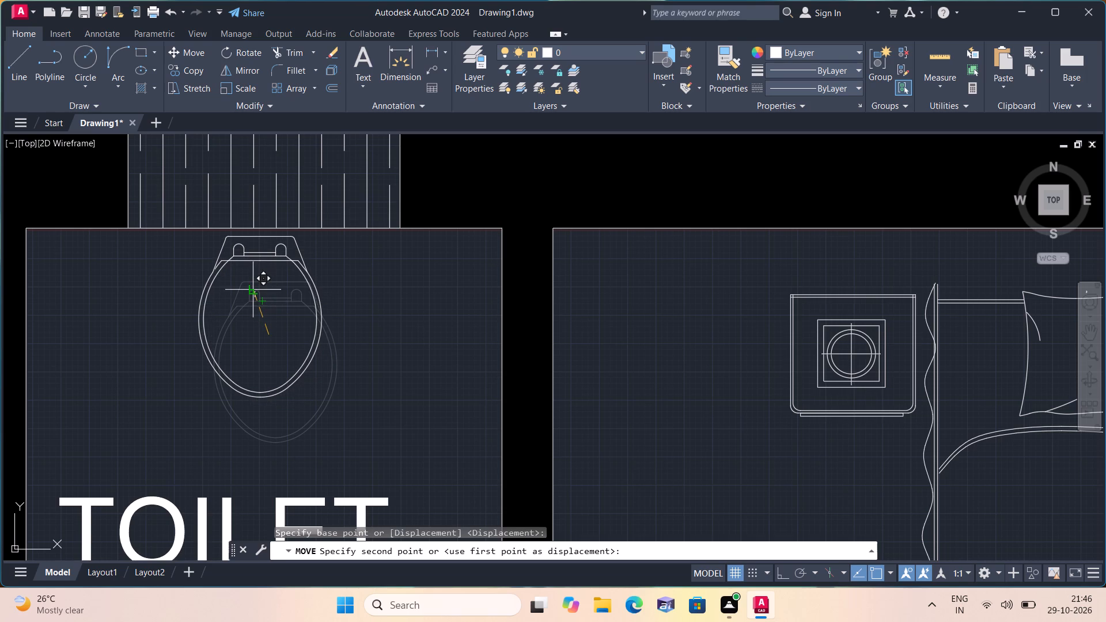
click(253, 289)
Copy the whole toilet seat into the 5'4.5"X3'6" toilet, against its upper wall near the outer wall's ventilator.
scroll(283, 286, up, 2)
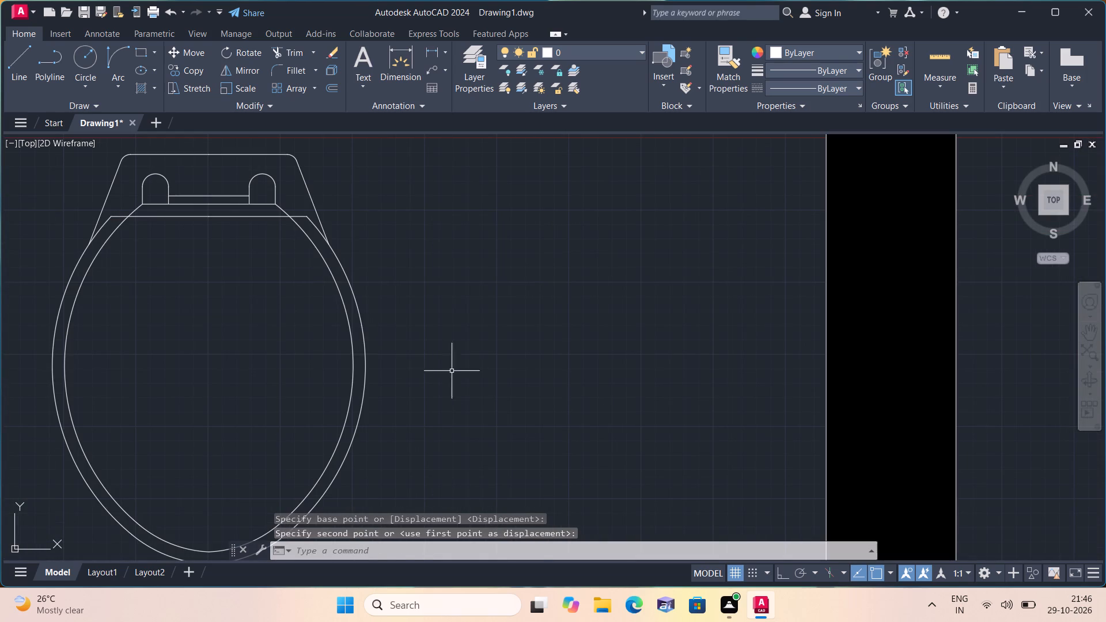
drag(459, 376, 451, 367)
click(98, 159)
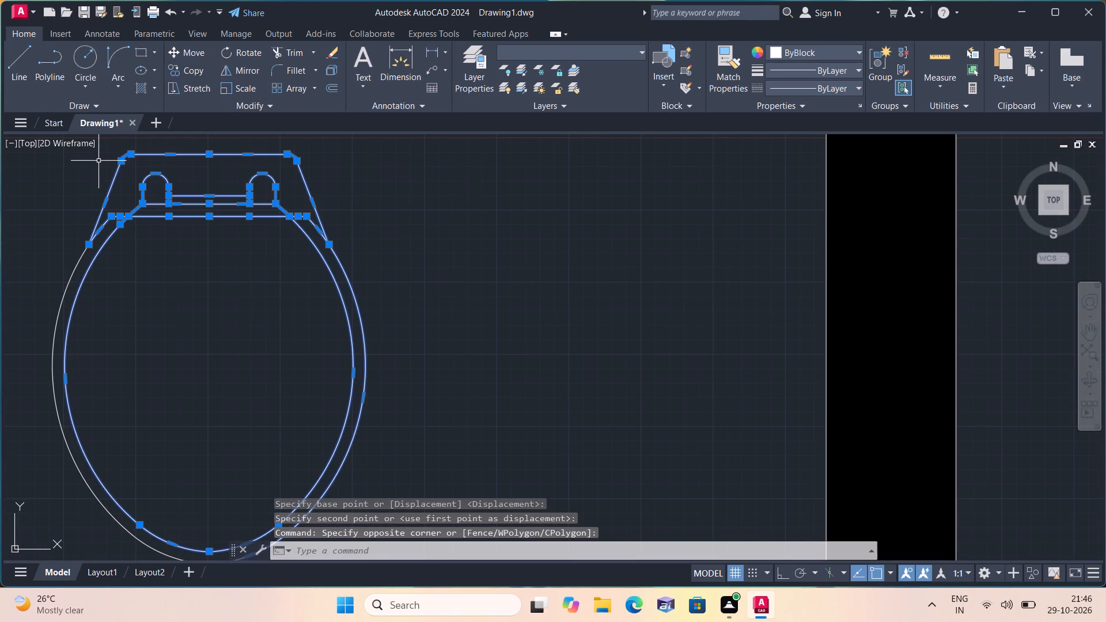
drag(139, 305, 130, 295)
click(71, 241)
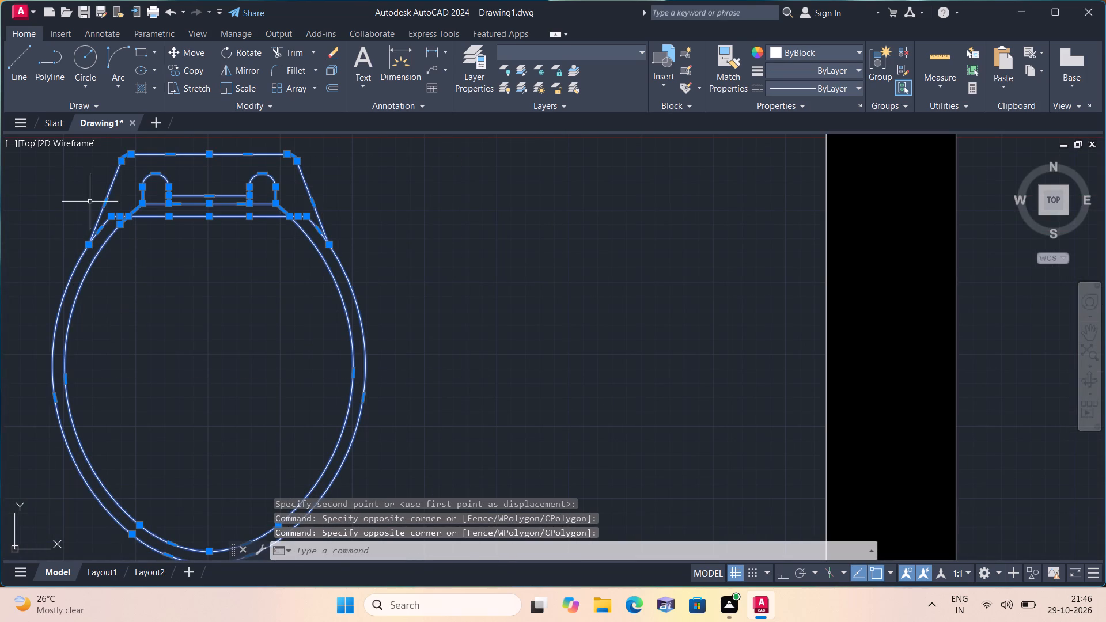
click(191, 67)
click(171, 265)
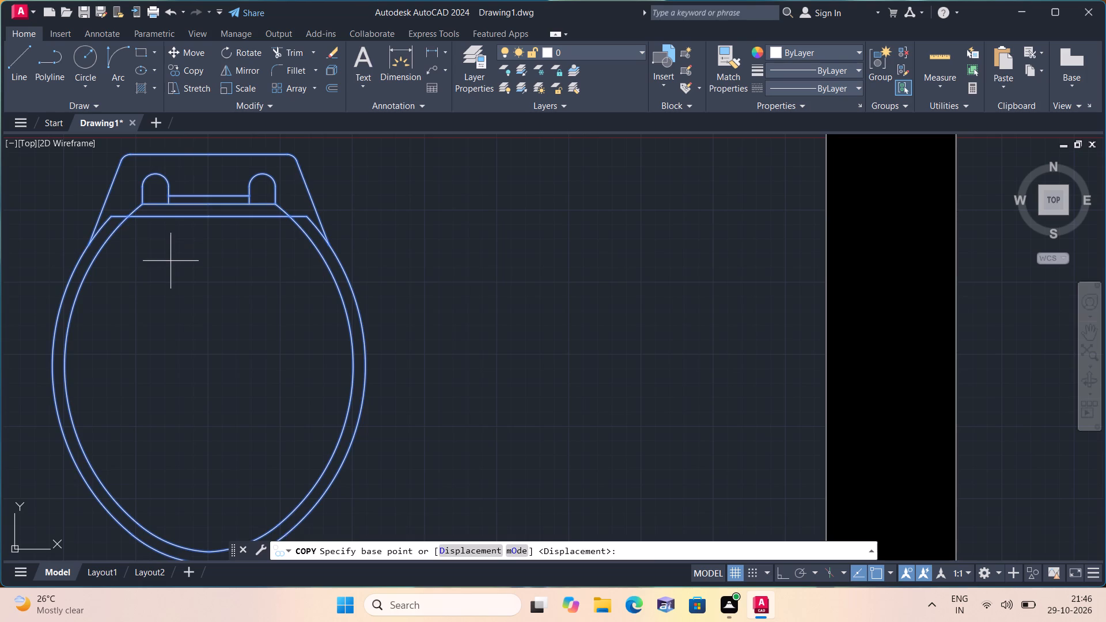
scroll(171, 266, down, 3)
middle_drag(391, 352, 295, 247)
scroll(375, 342, down, 3)
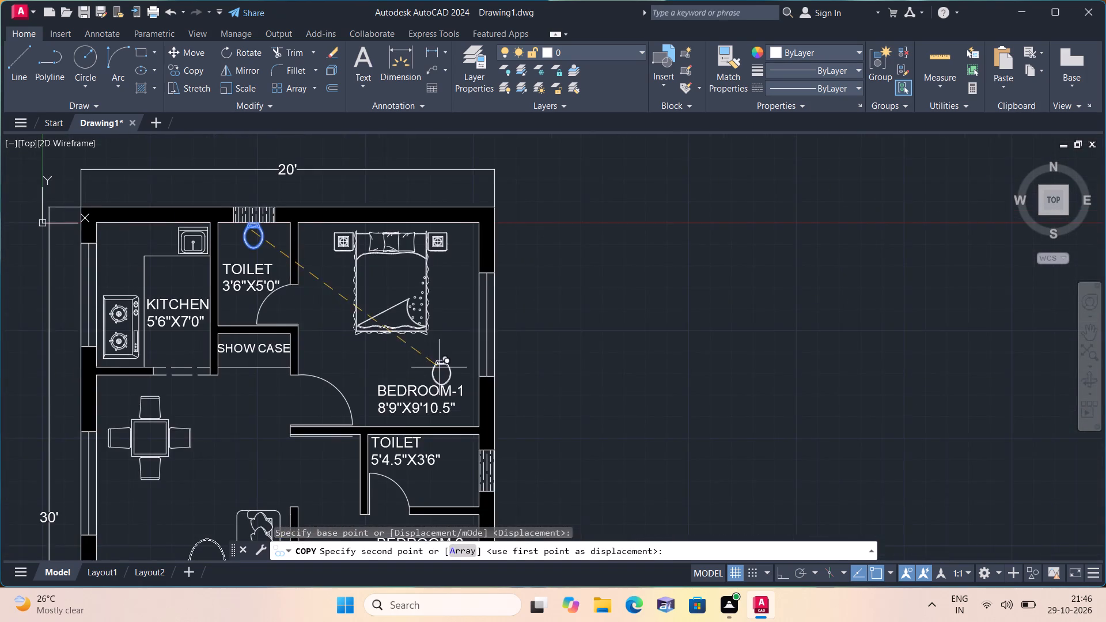
middle_drag(438, 367, 406, 275)
scroll(416, 329, up, 4)
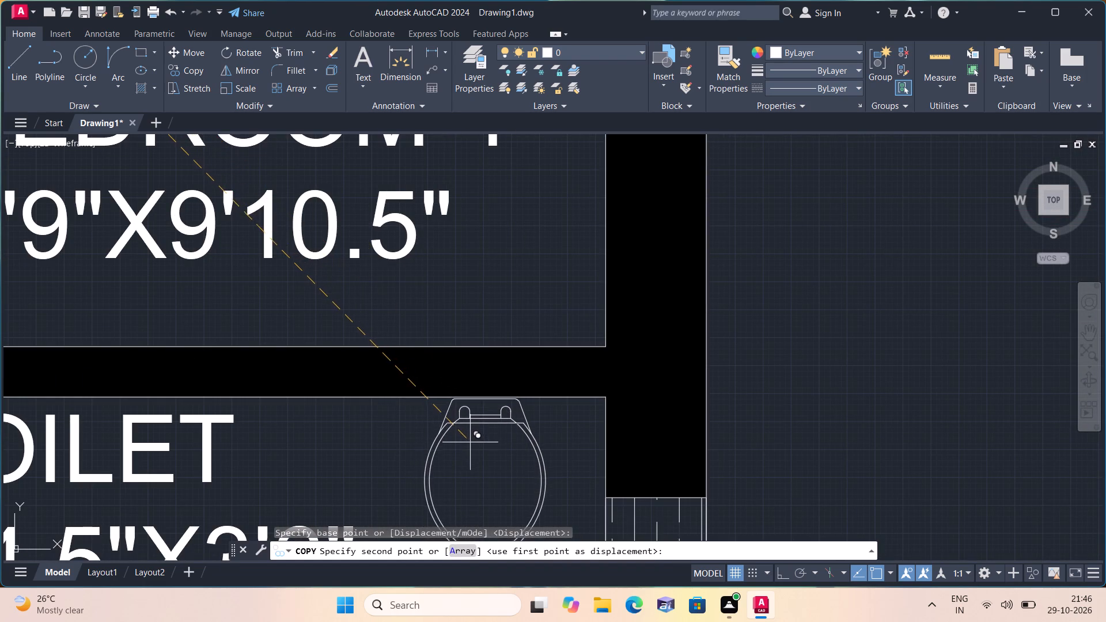
click(469, 446)
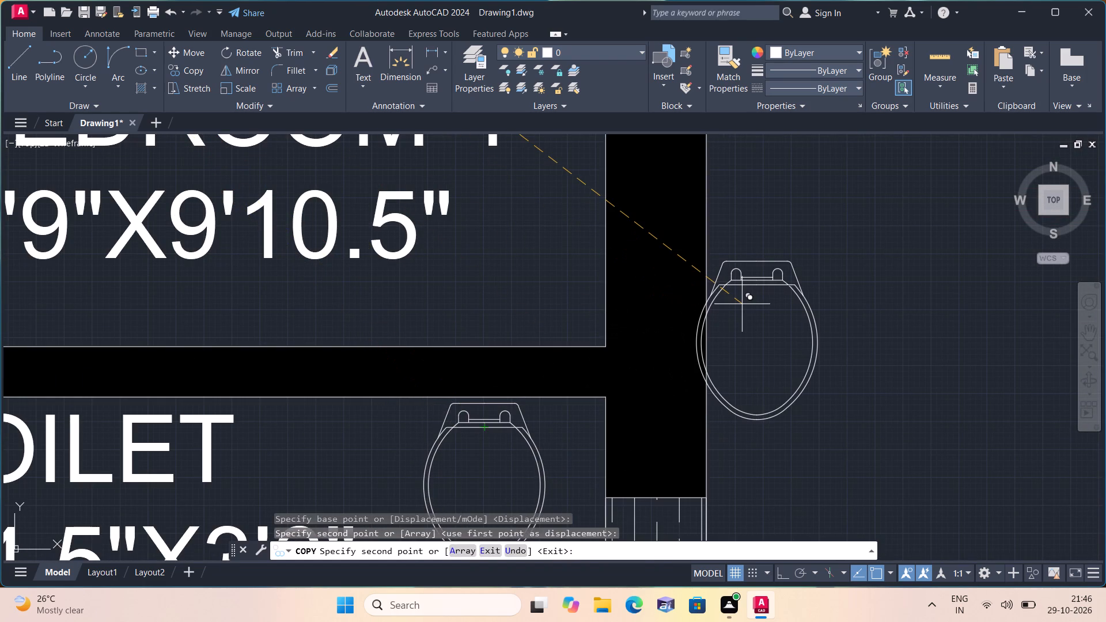
key(Escape)
Offset the door leaf line of the 3'6"X5'0" toilet by 1" to its inner side, away from the showcase wall.
text(offset 1")
key(space)
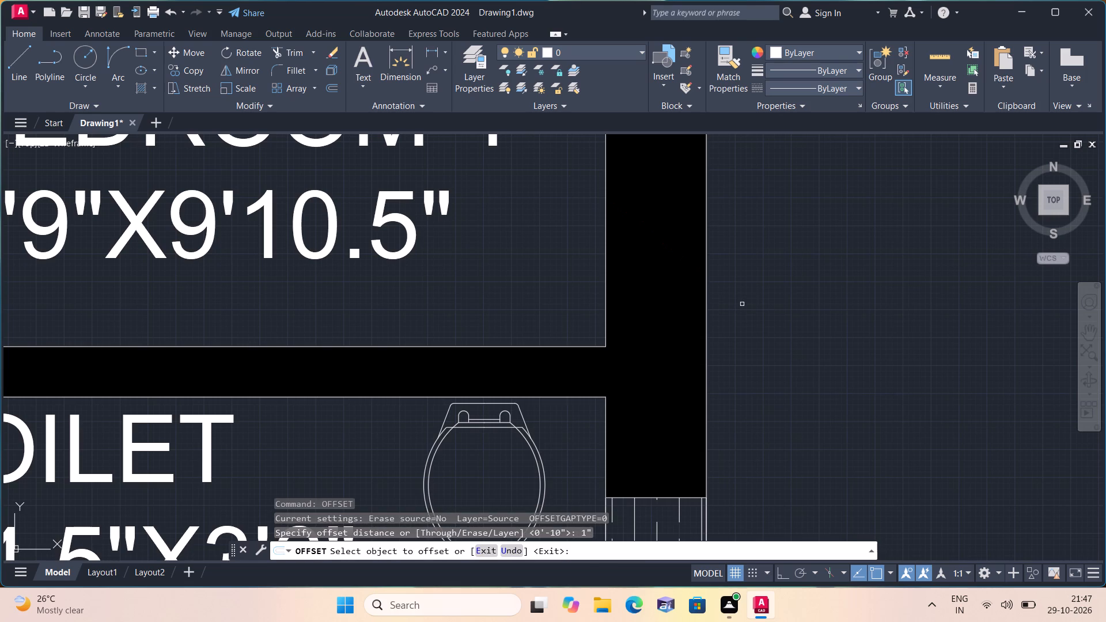
middle_drag(510, 302, 679, 291)
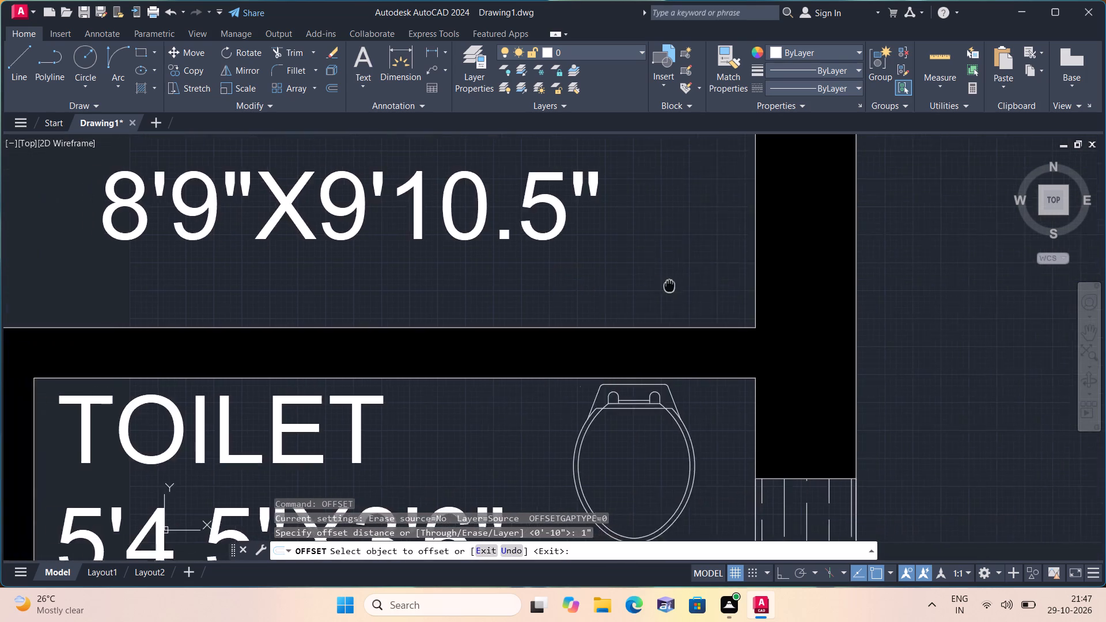
scroll(680, 291, down, 1)
middle_drag(679, 291, 680, 291)
scroll(645, 298, down, 2)
middle_drag(294, 275, 323, 371)
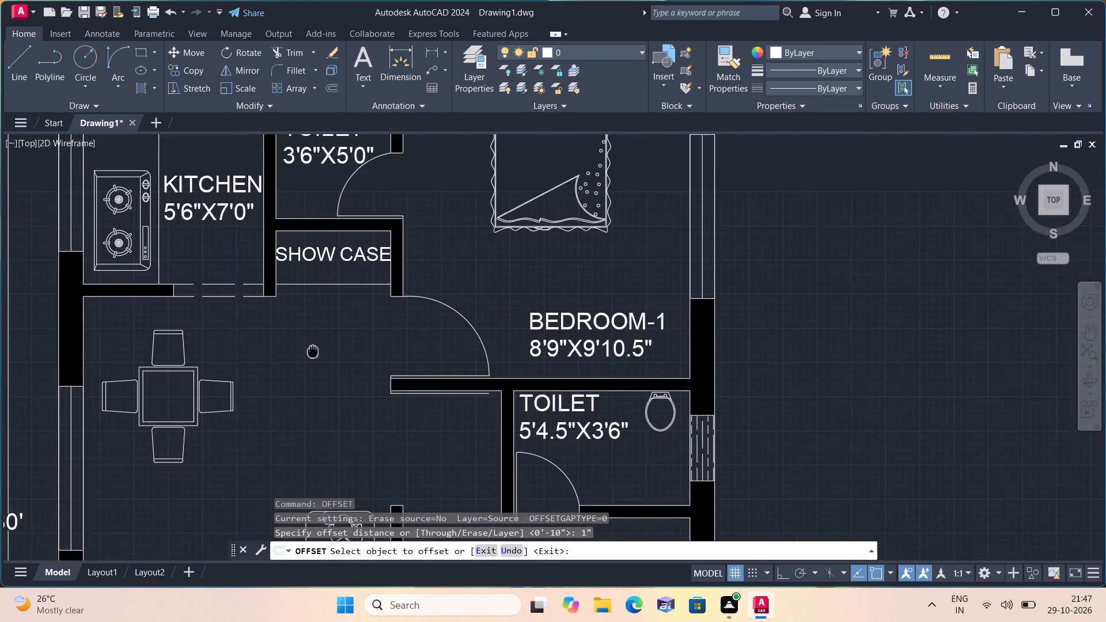
middle_drag(323, 371, 331, 387)
scroll(406, 264, up, 3)
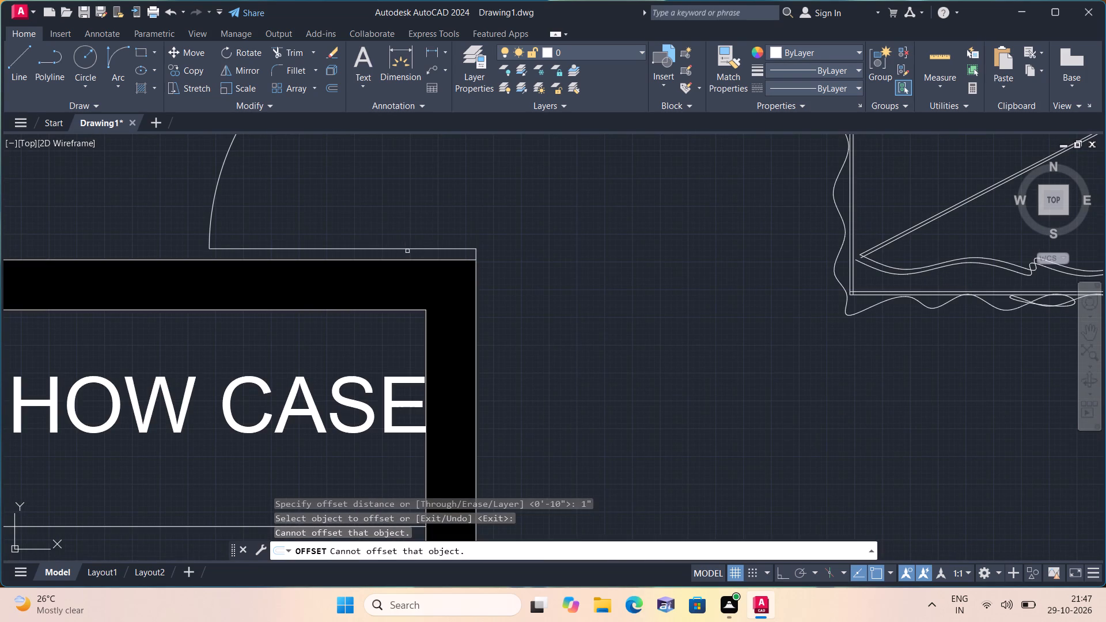
click(408, 246)
click(417, 223)
Offset the door leaf lines along both faces of the wall below BEDROOM-1 by 1", each away from the wall.
scroll(417, 222, down, 2)
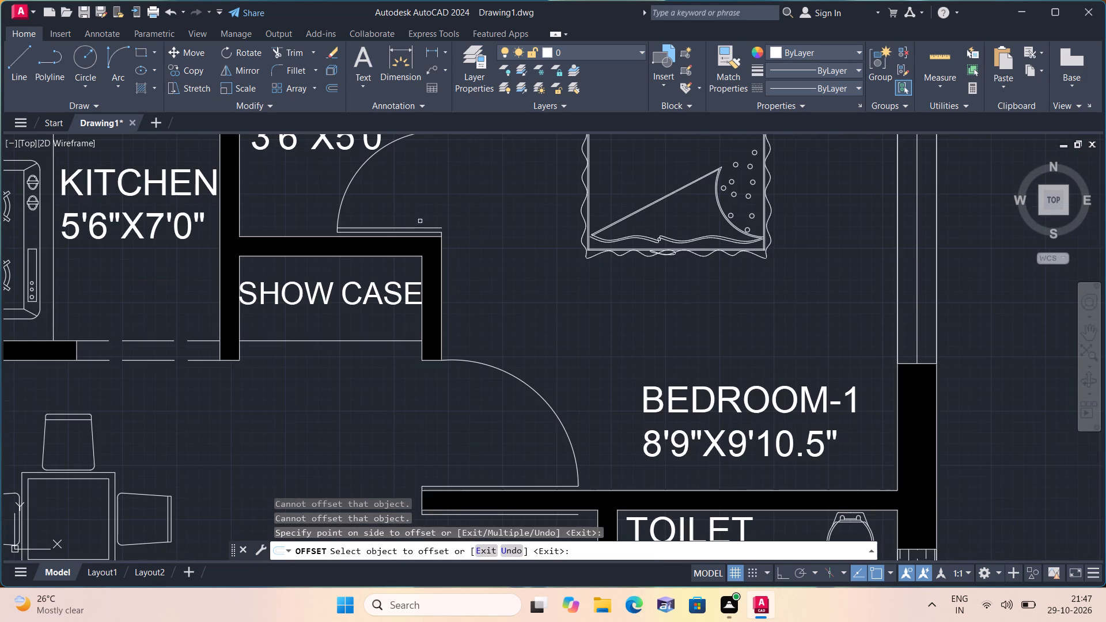
click(506, 484)
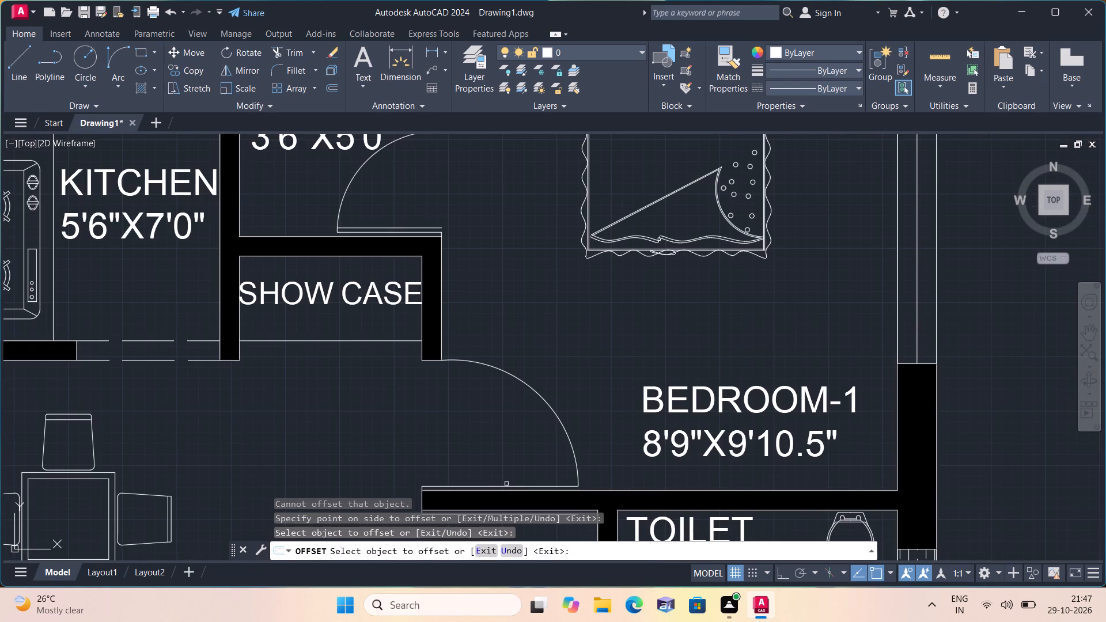
click(506, 487)
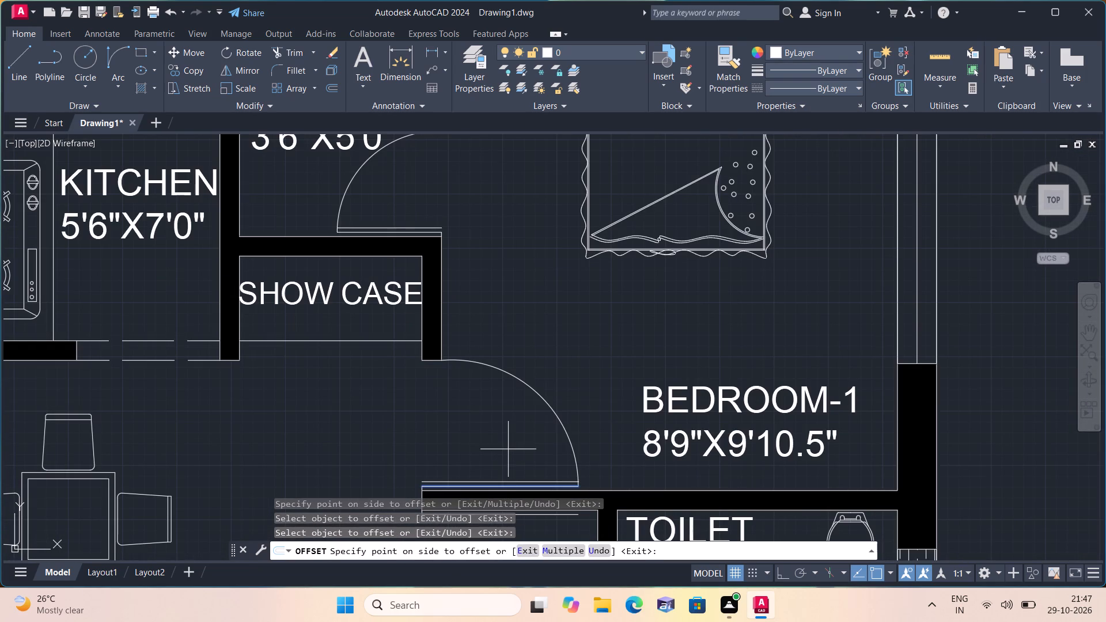
middle_drag(508, 447, 465, 271)
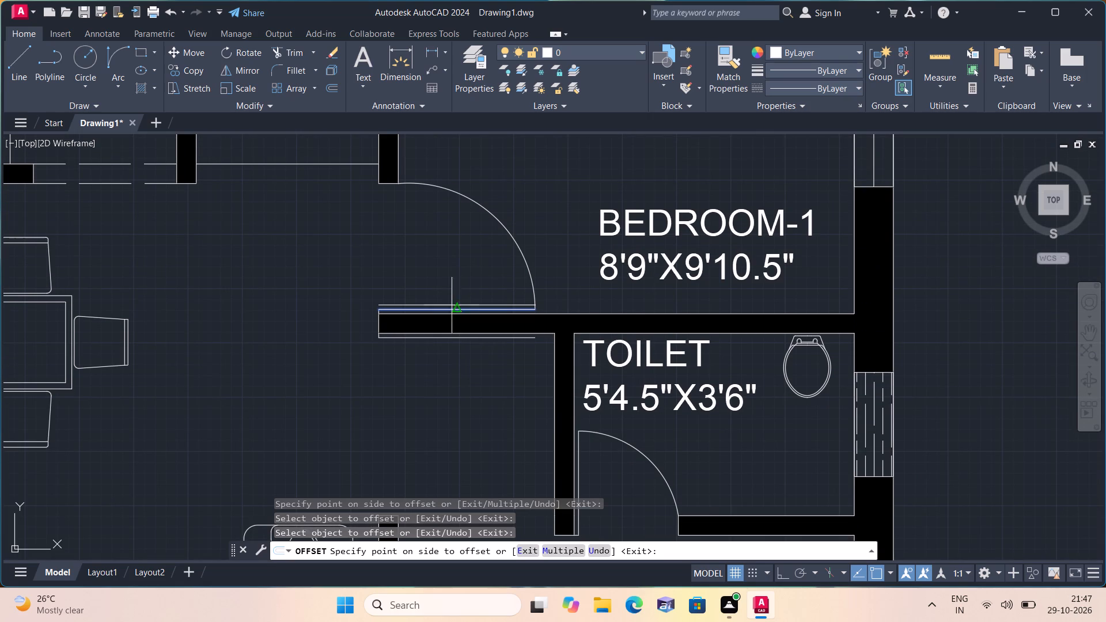
click(453, 289)
scroll(448, 359, up, 1)
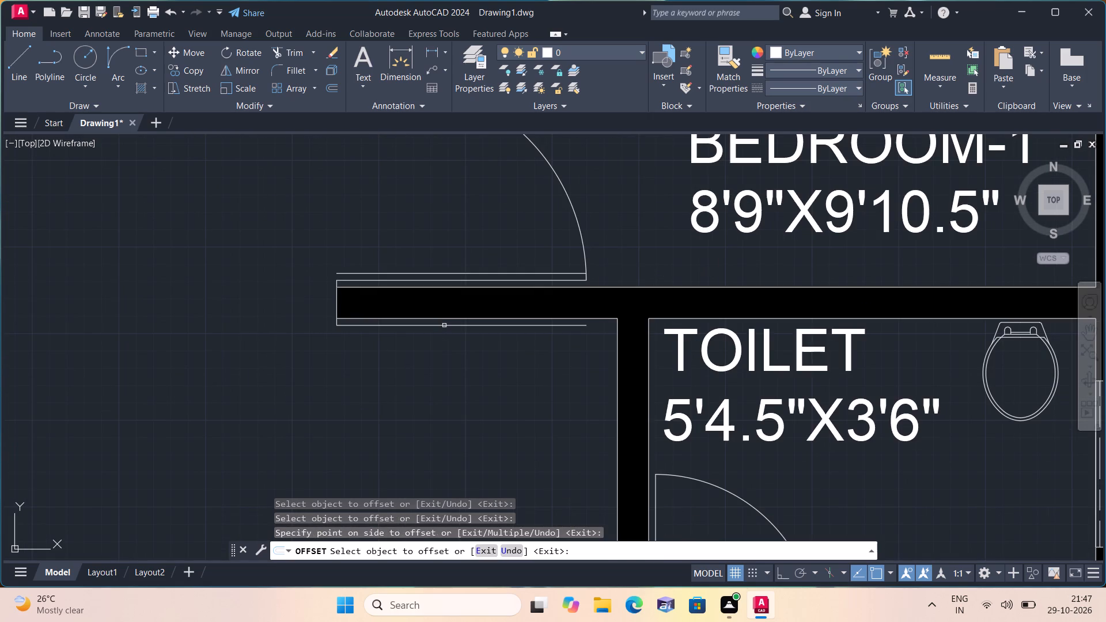
click(444, 325)
click(445, 392)
Offset the door leaf line of the 5'4.5"X3'6" toilet by 1" towards the door swing.
middle_drag(459, 415, 403, 298)
scroll(458, 416, down, 2)
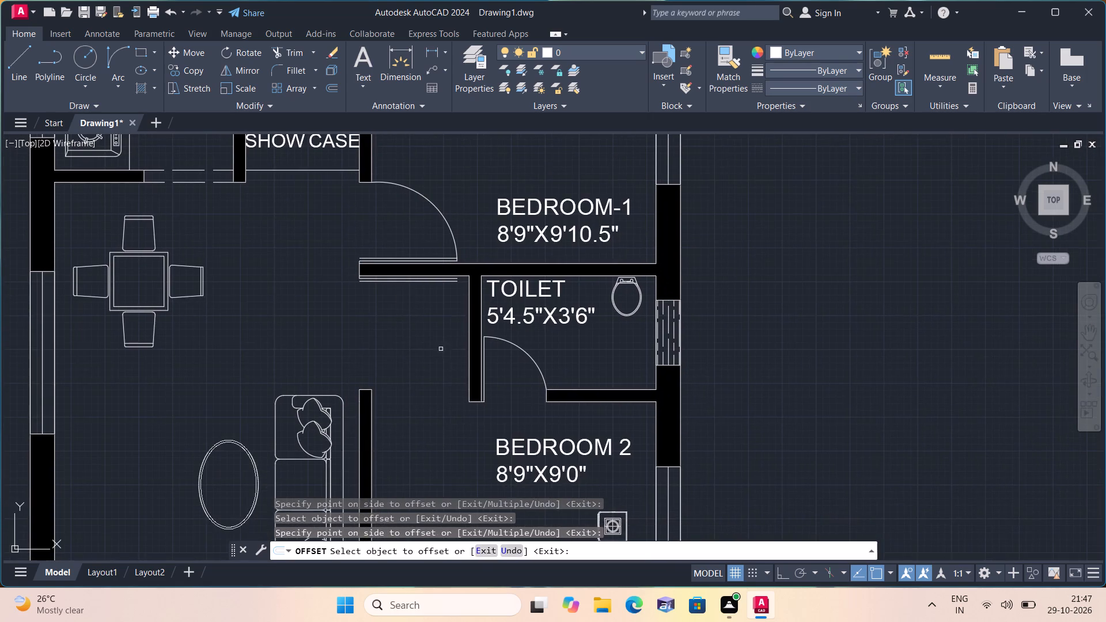
scroll(477, 388, up, 3)
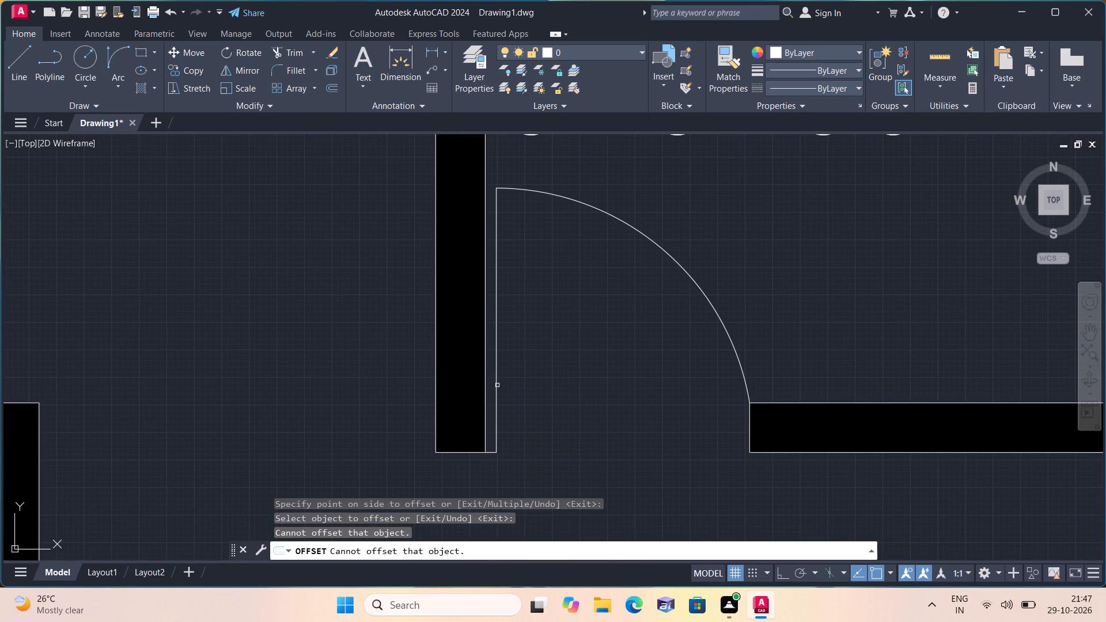
click(495, 381)
click(510, 381)
Offset the leaf line of the LIVING/DINING entrance door beside the staircase by 1" towards the door swing.
scroll(511, 381, down, 2)
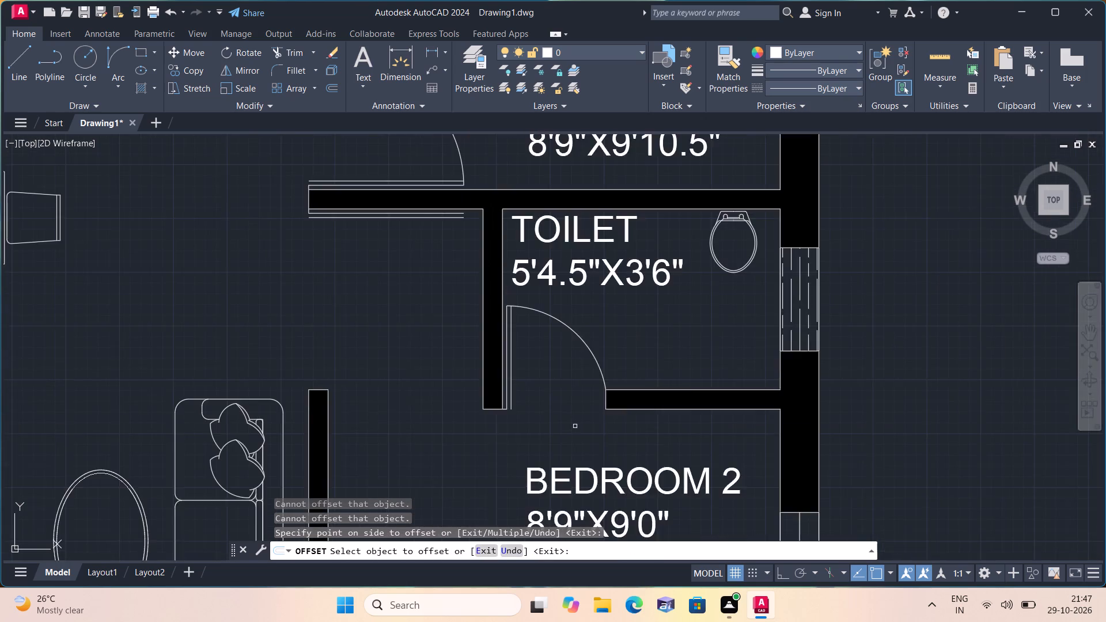
scroll(575, 426, down, 1)
middle_drag(575, 426, 533, 269)
scroll(538, 293, down, 1)
scroll(422, 442, up, 3)
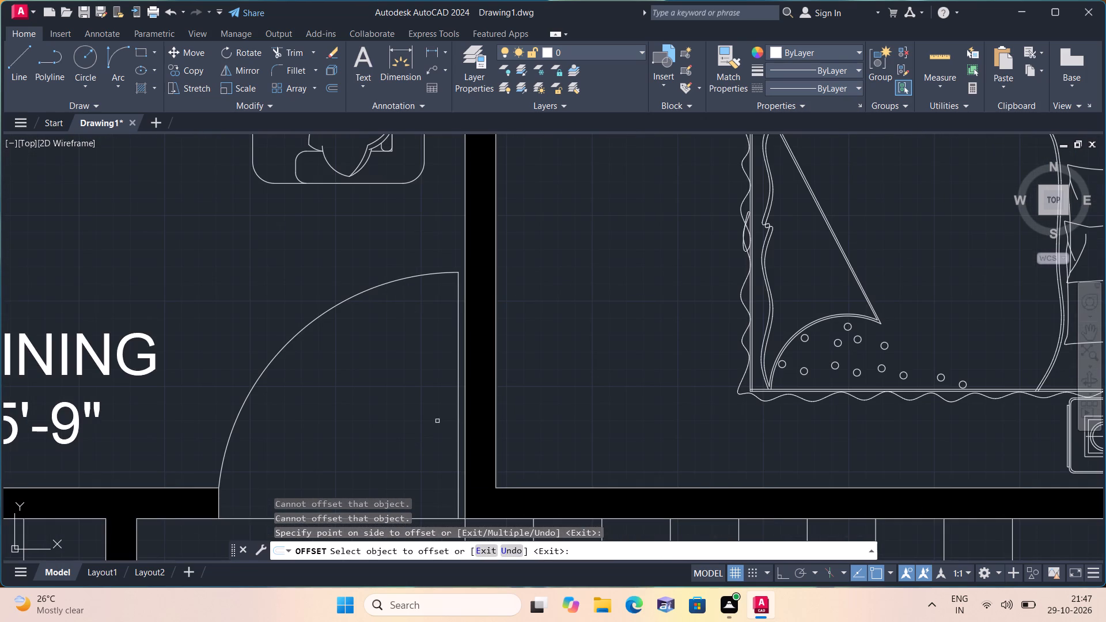
click(457, 419)
click(418, 414)
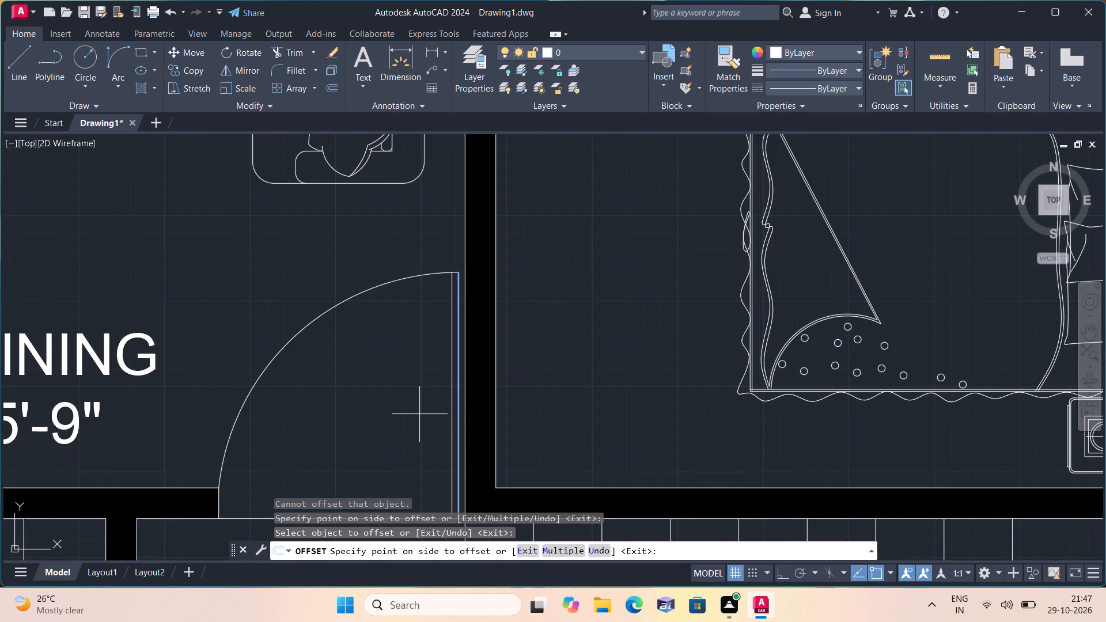
Offset both leaf lines of the PUJA room's double door by 1" towards the middle of the opening.
middle_drag(414, 415, 524, 328)
scroll(414, 415, down, 1)
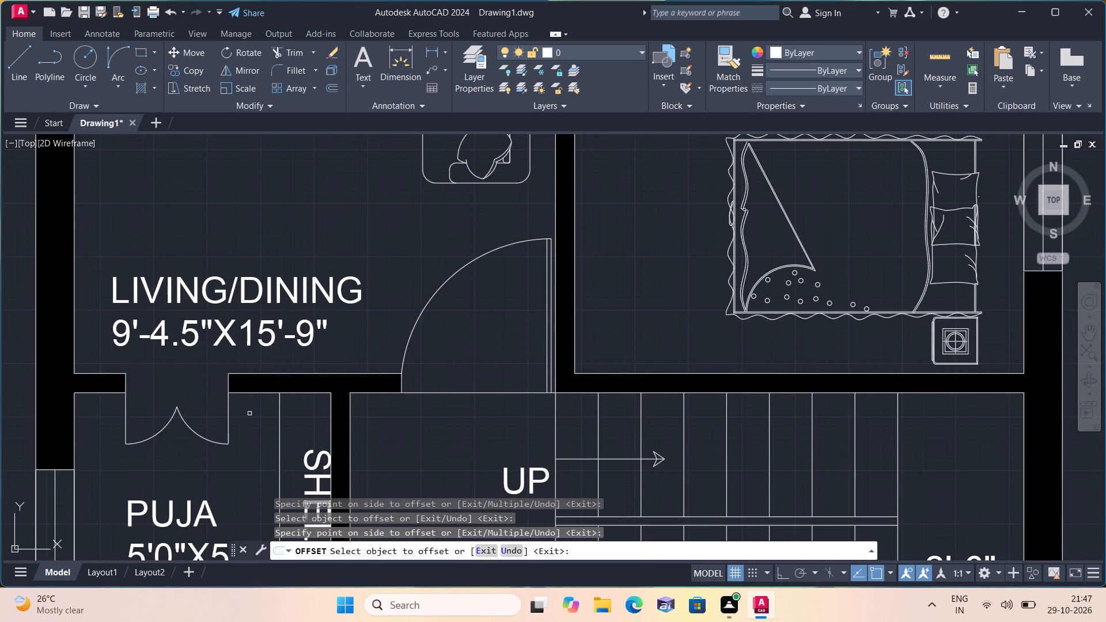
scroll(244, 414, up, 1)
click(220, 404)
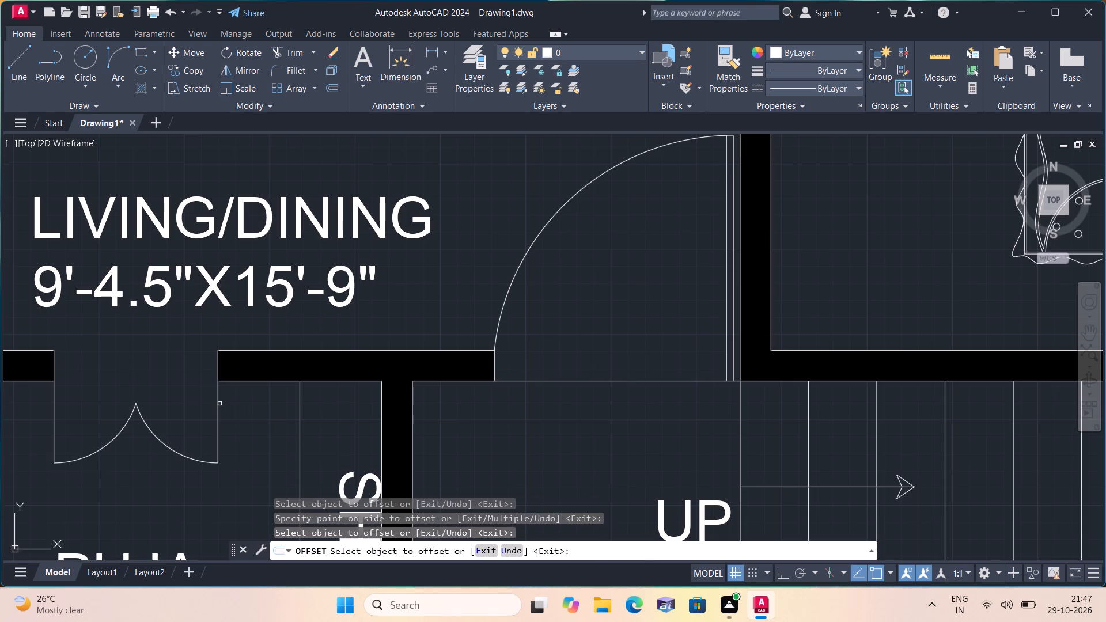
click(219, 404)
click(207, 401)
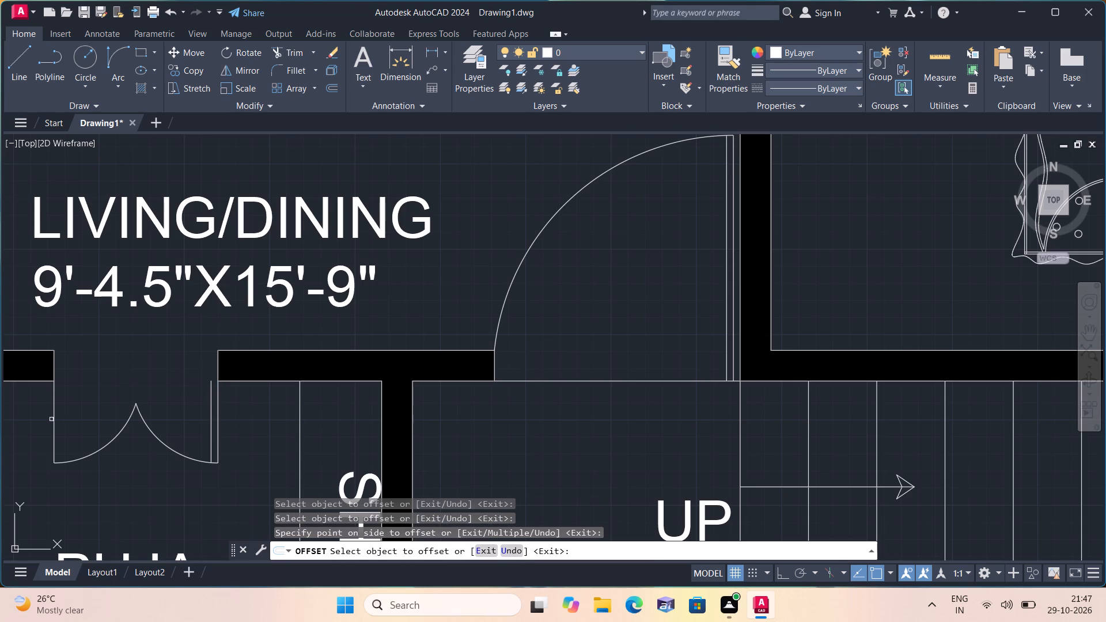
click(53, 420)
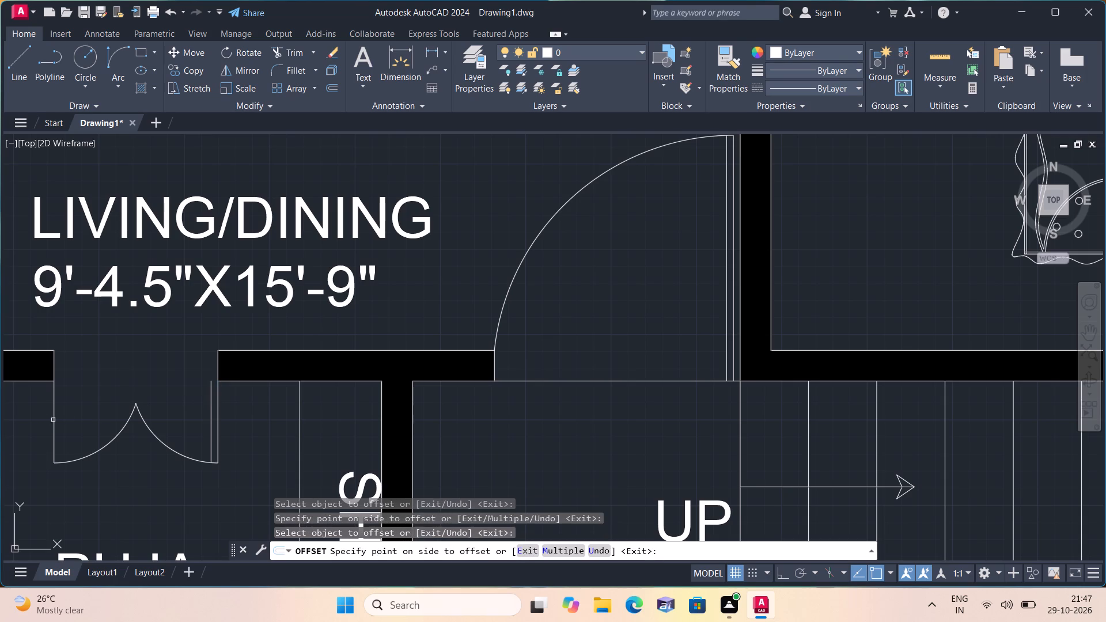
click(85, 411)
key(space)
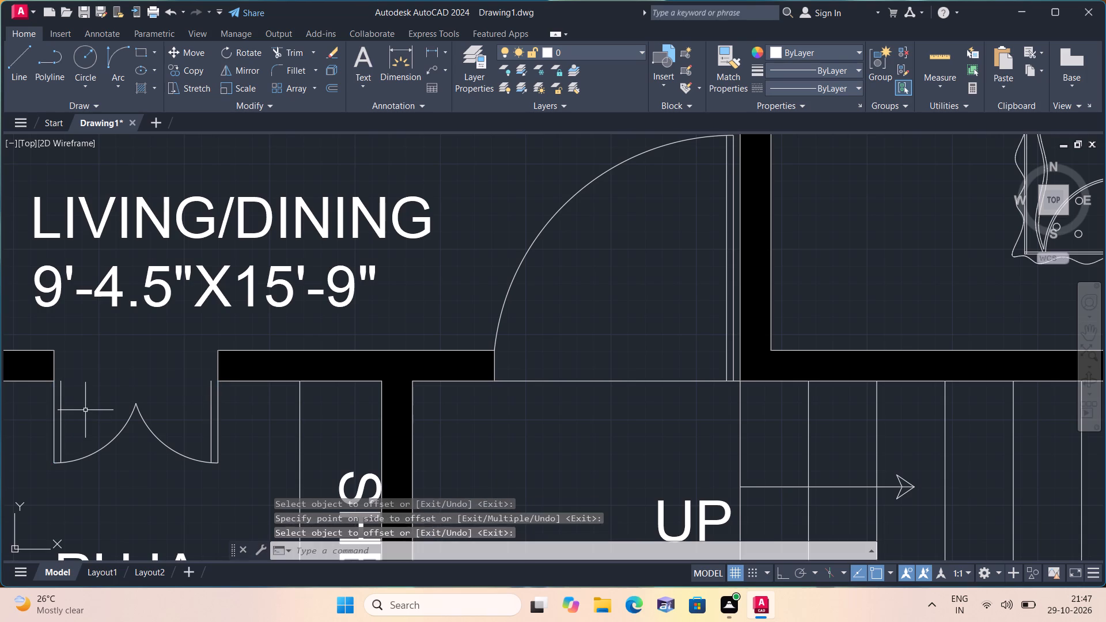
Extend the wall edge lines on both sides of the PUJA double door to the offset leaf lines.
text(exte)
key(space)
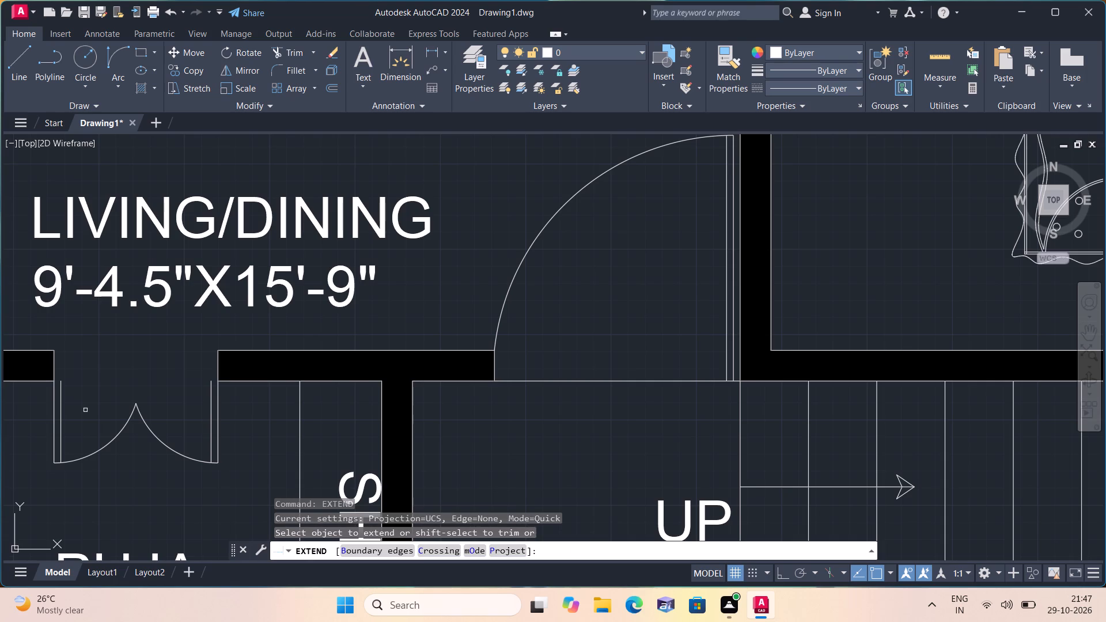
click(41, 379)
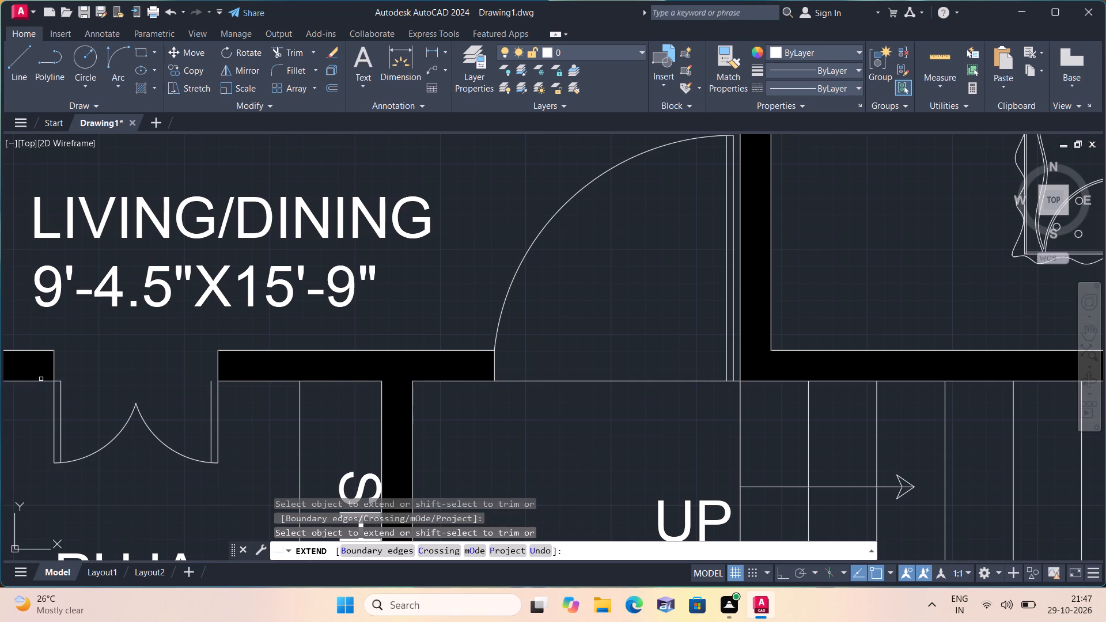
click(229, 382)
Extend the short end line of the 5'4.5"X3'6" toilet's door leaf to its offset line.
scroll(270, 362, down, 1)
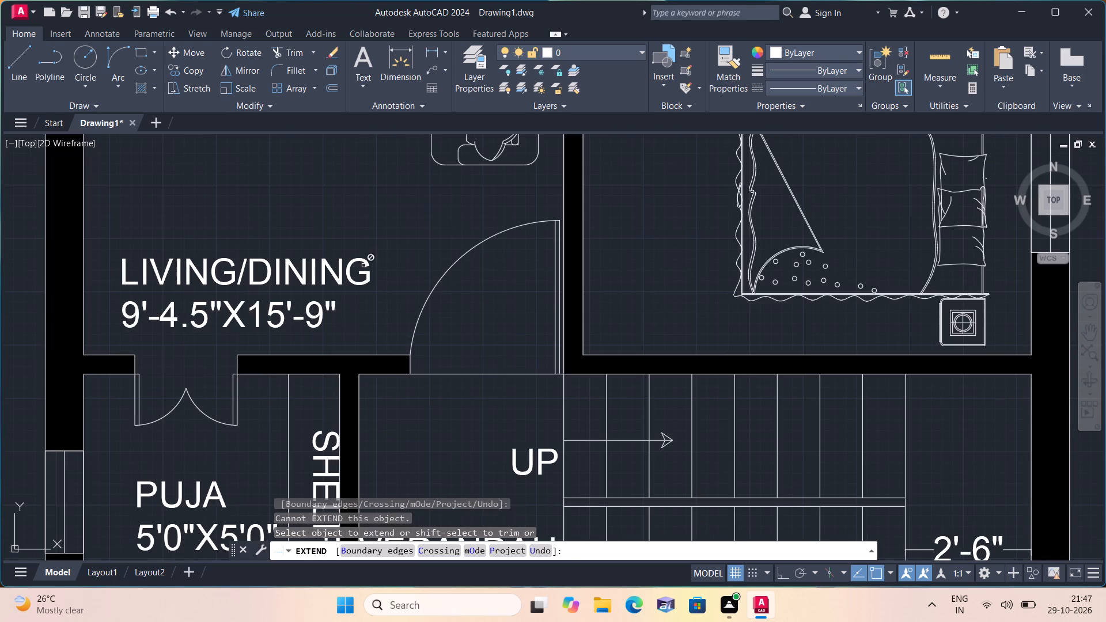
middle_drag(339, 223, 362, 460)
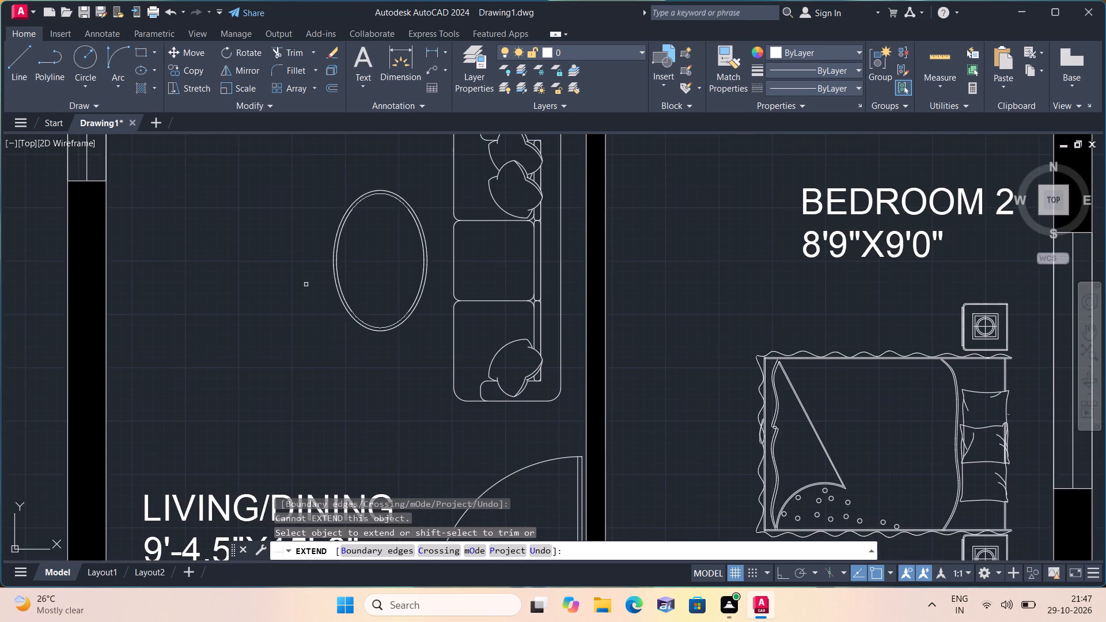
scroll(299, 278, down, 1)
middle_drag(294, 279, 260, 474)
scroll(559, 385, up, 3)
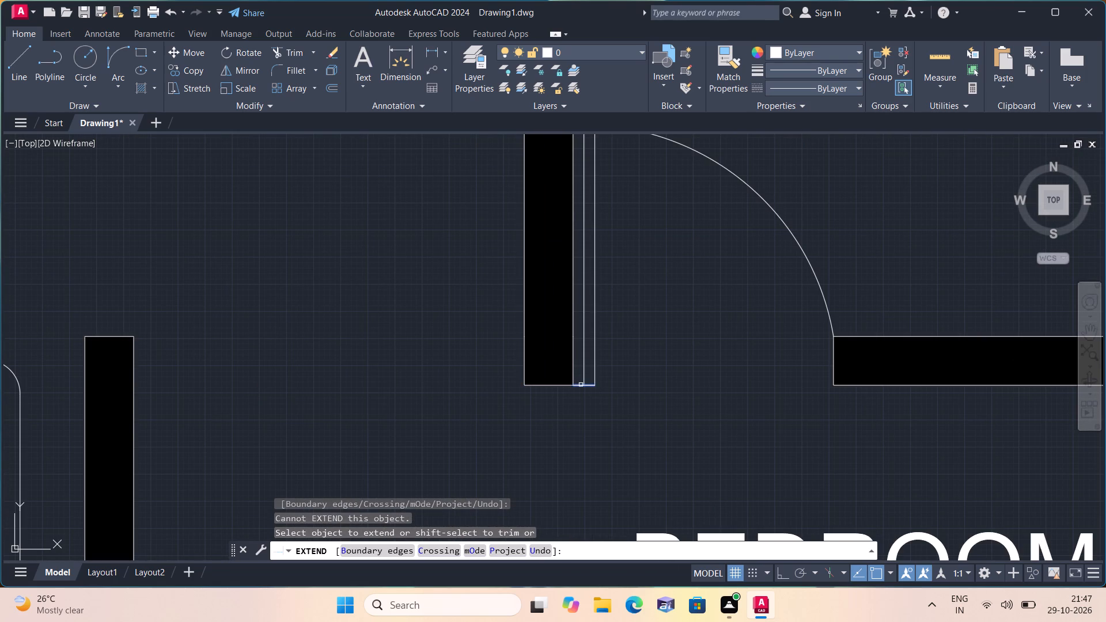
click(582, 387)
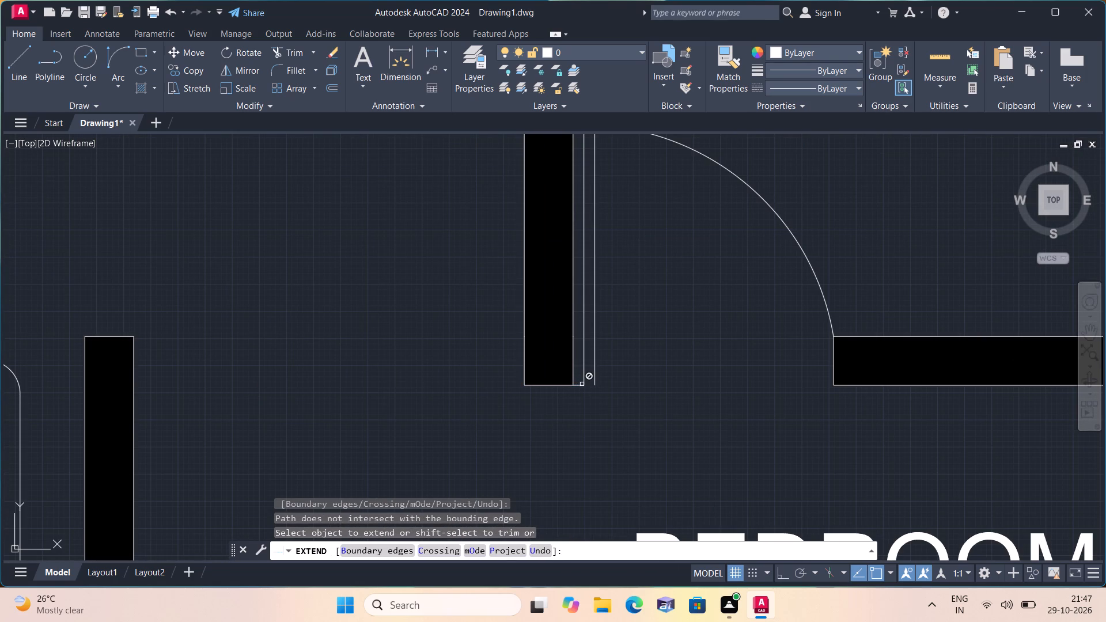
click(580, 385)
Extend the short end lines on both sides of the wall below BEDROOM-1 to the outer offset leaf lines.
scroll(581, 396, down, 2)
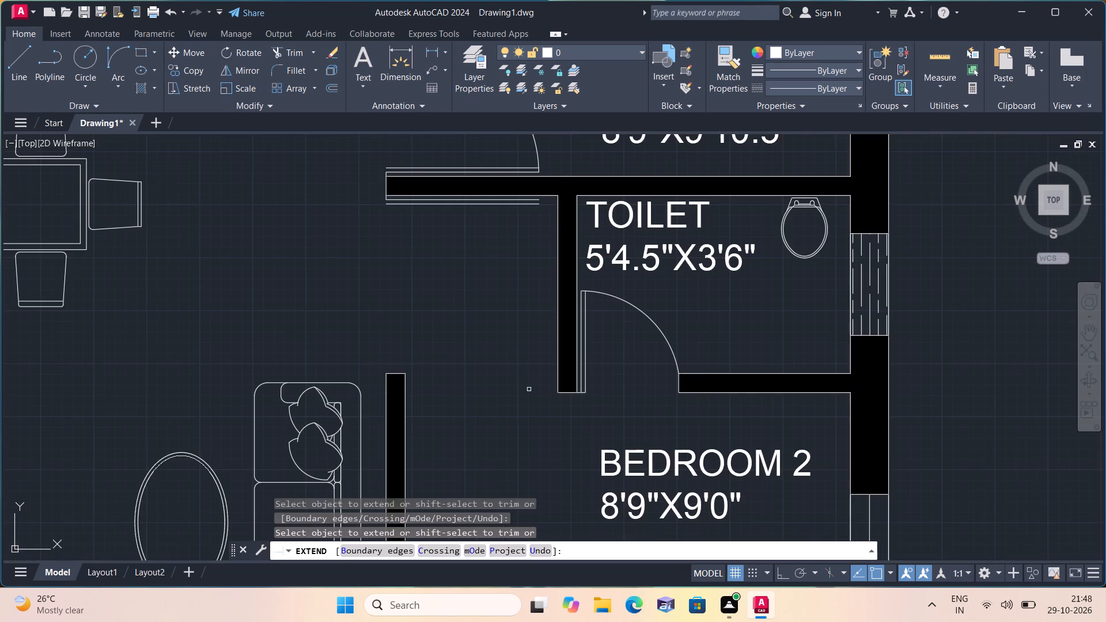
middle_drag(461, 302, 529, 507)
middle_drag(574, 455, 573, 455)
scroll(574, 455, down, 1)
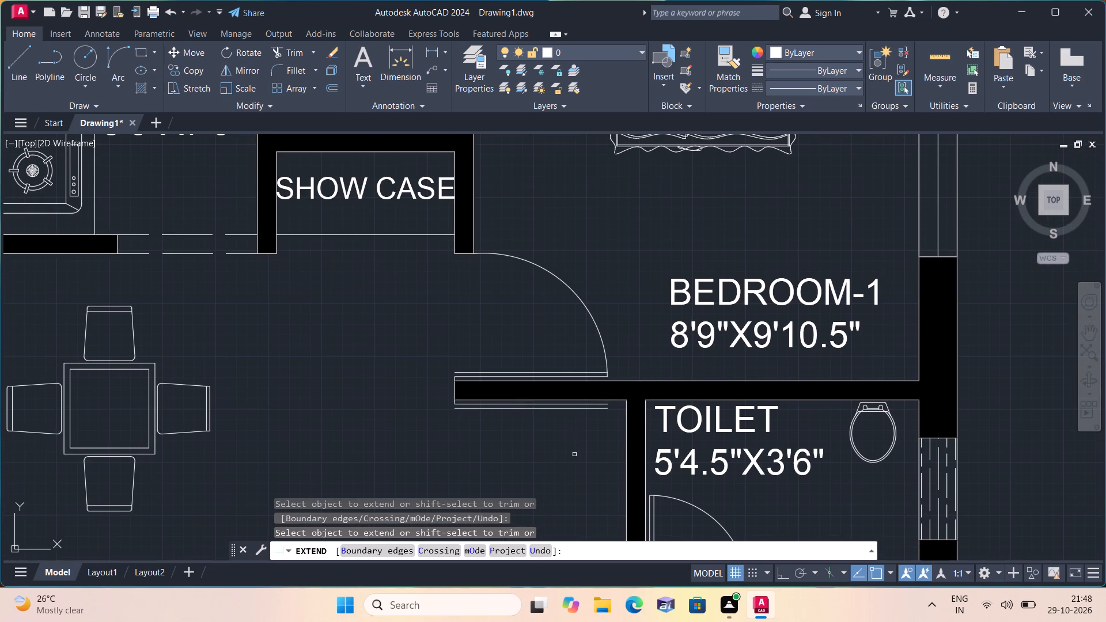
middle_drag(573, 455, 565, 389)
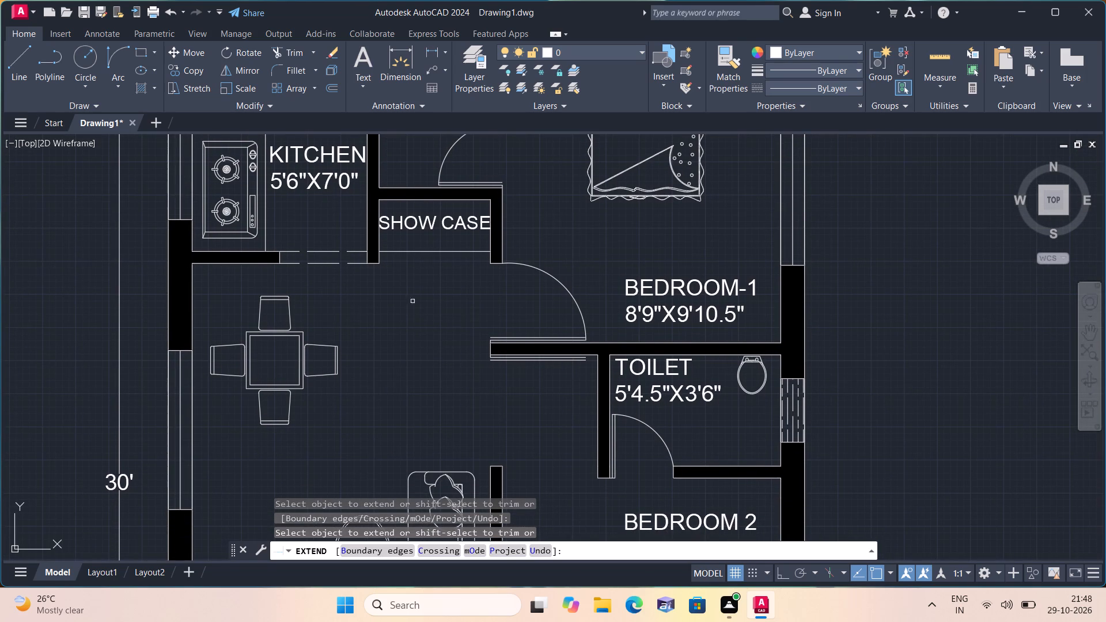
scroll(507, 314, up, 2)
scroll(464, 375, up, 1)
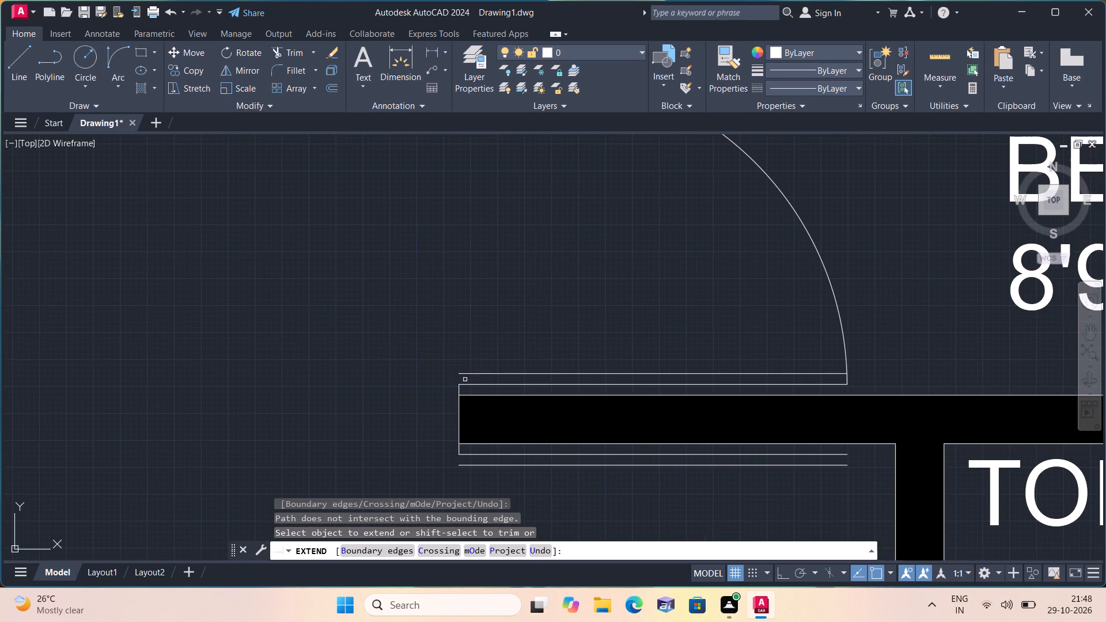
click(455, 388)
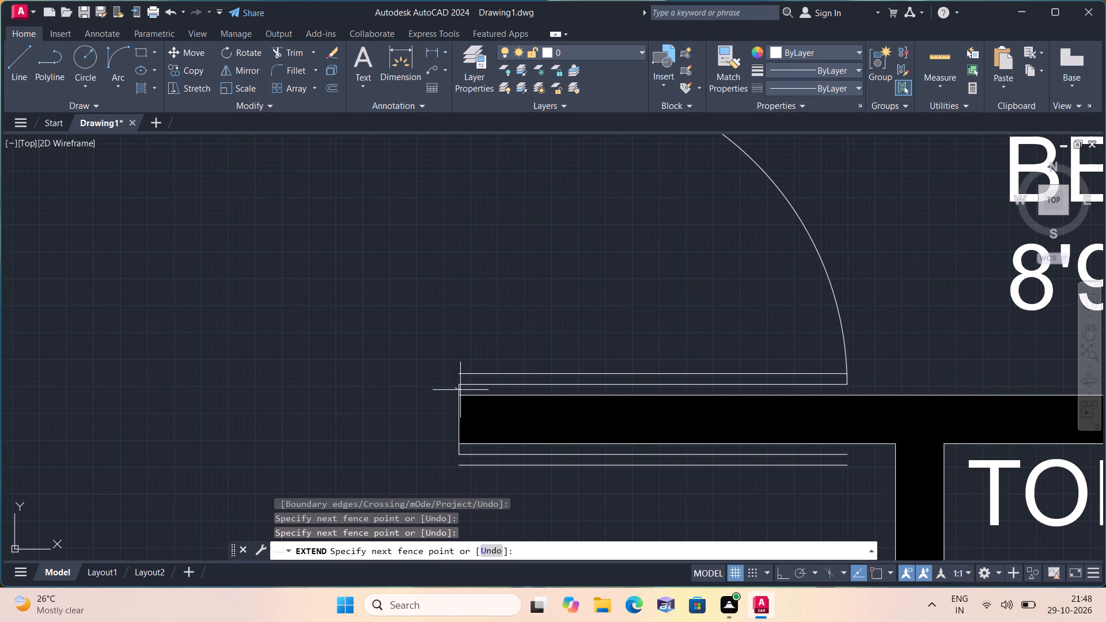
click(468, 388)
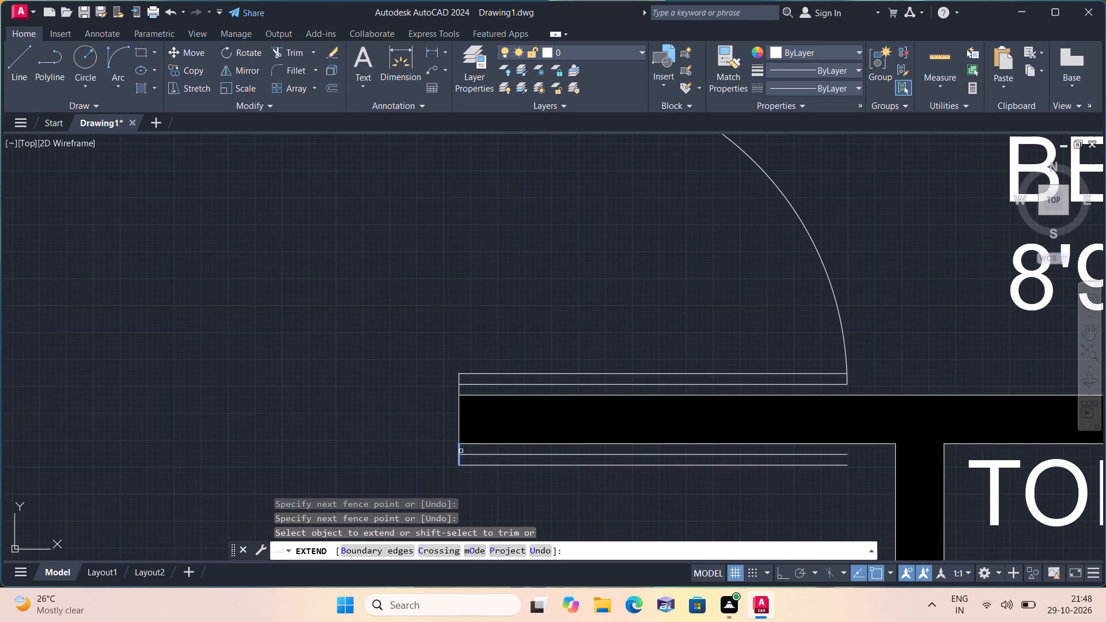
click(461, 451)
Extend the short end line of the 3'6"X5'0" toilet's door leaf to its offset line above the SHOW CASE.
scroll(369, 389, down, 1)
middle_drag(355, 316, 437, 434)
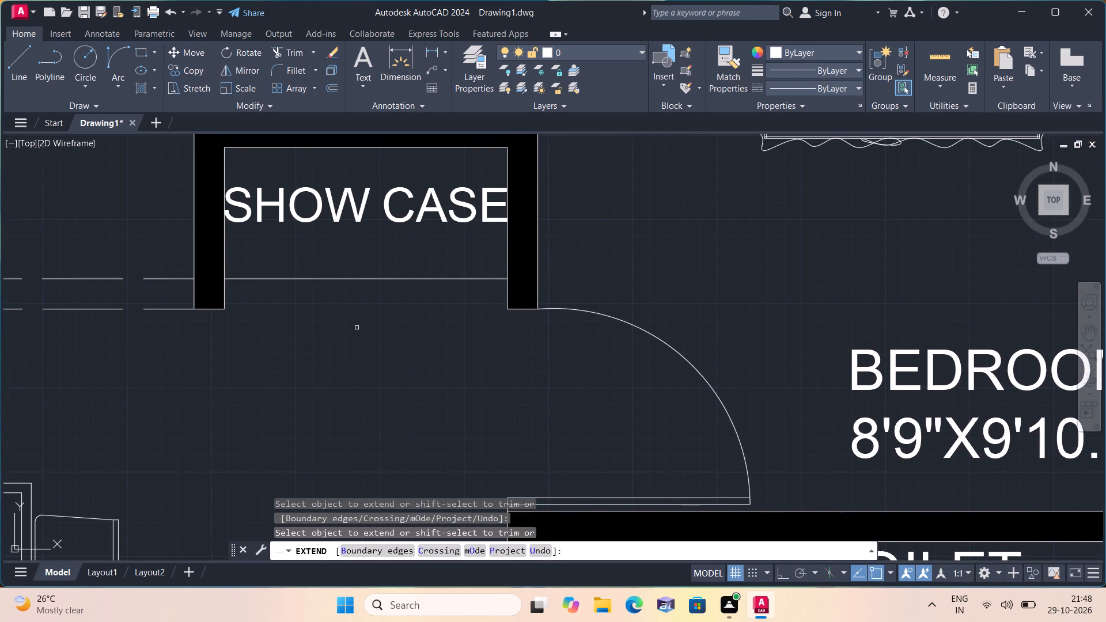
middle_drag(388, 399, 408, 466)
scroll(390, 403, down, 1)
scroll(476, 291, up, 2)
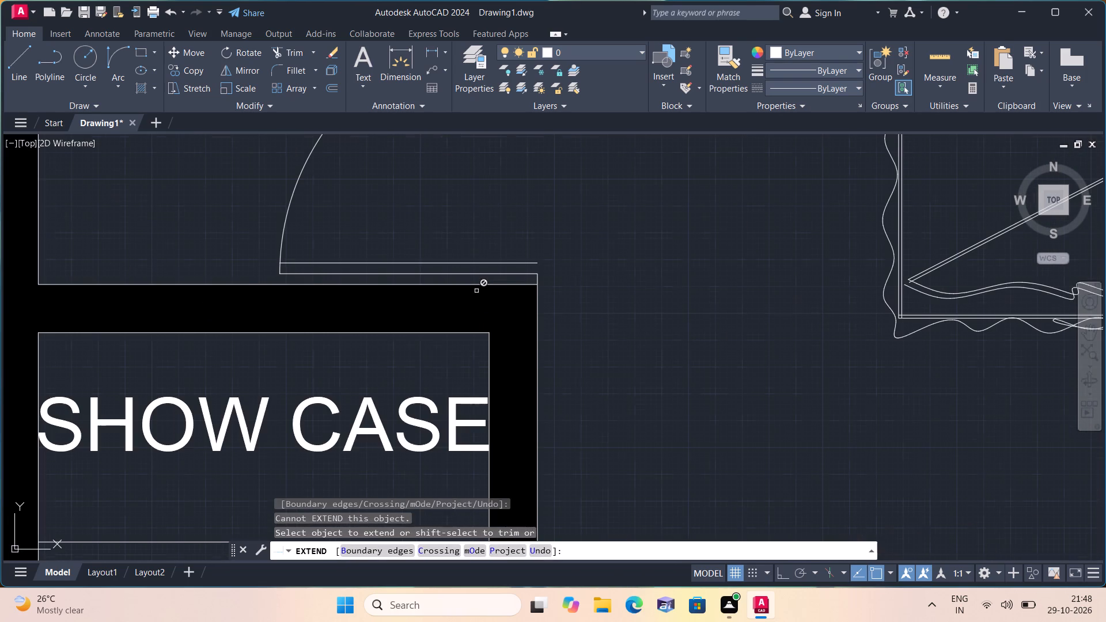
click(539, 278)
scroll(593, 275, down, 1)
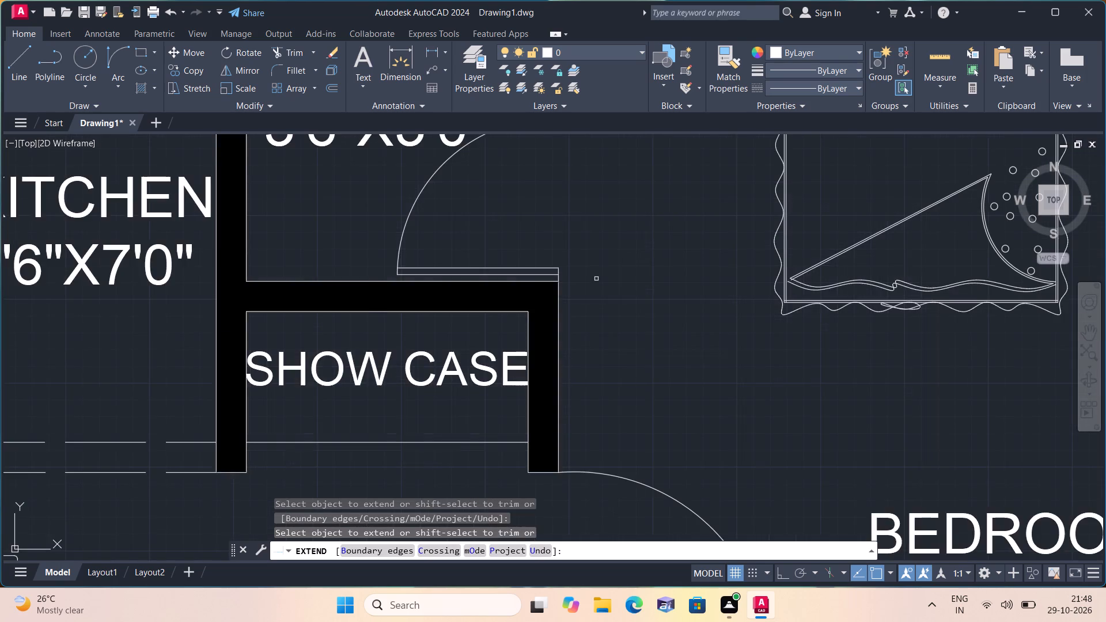
scroll(596, 279, down, 1)
key(Escape)
scroll(597, 279, down, 2)
middle_drag(597, 279, 492, 281)
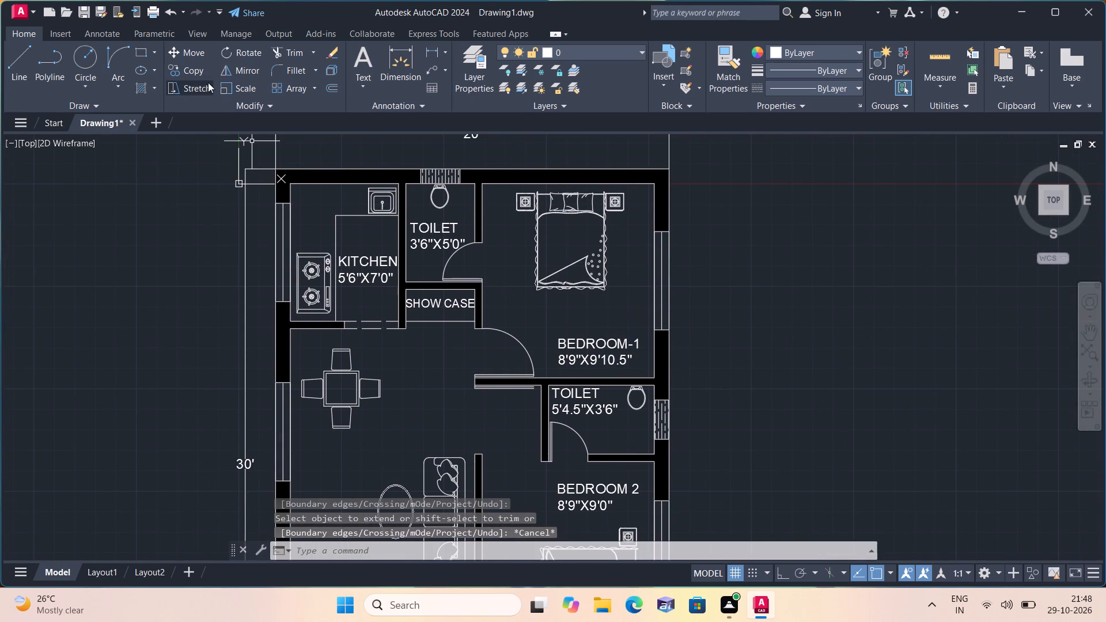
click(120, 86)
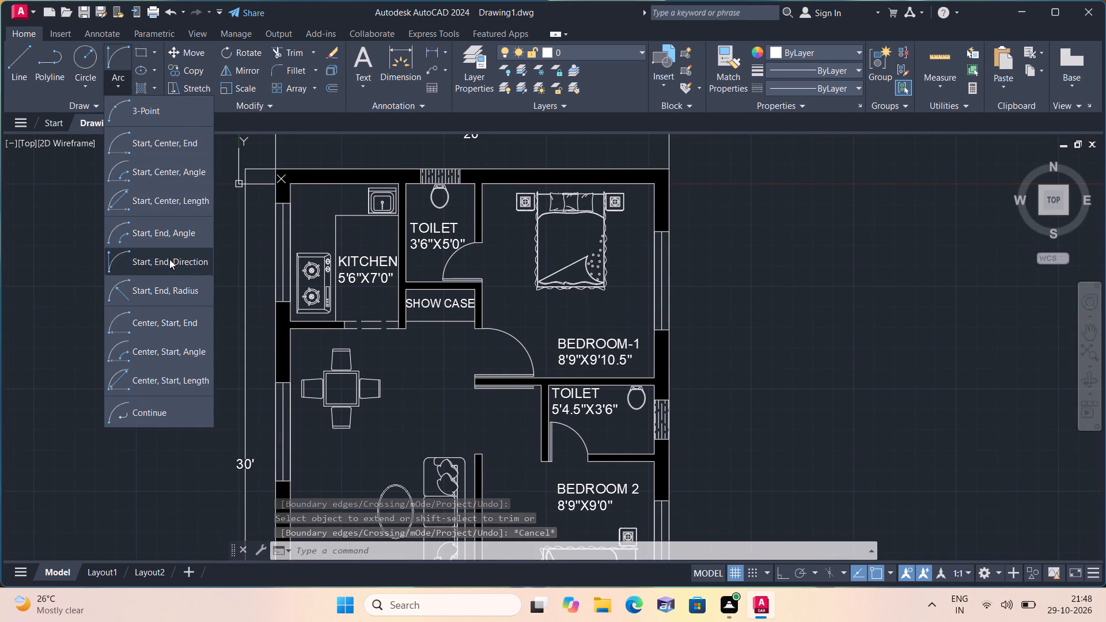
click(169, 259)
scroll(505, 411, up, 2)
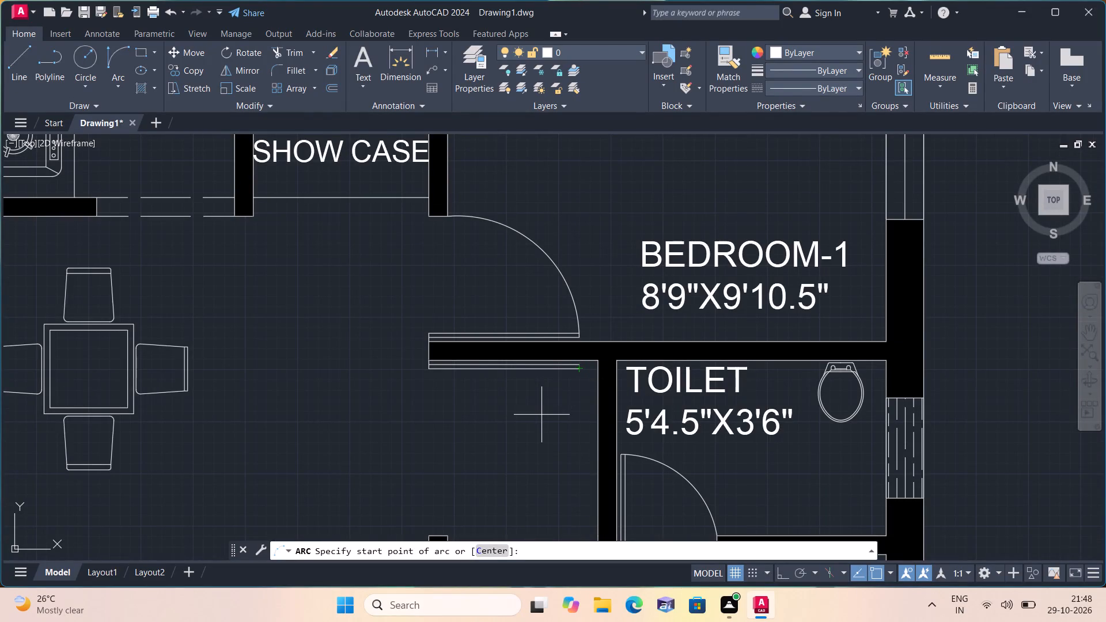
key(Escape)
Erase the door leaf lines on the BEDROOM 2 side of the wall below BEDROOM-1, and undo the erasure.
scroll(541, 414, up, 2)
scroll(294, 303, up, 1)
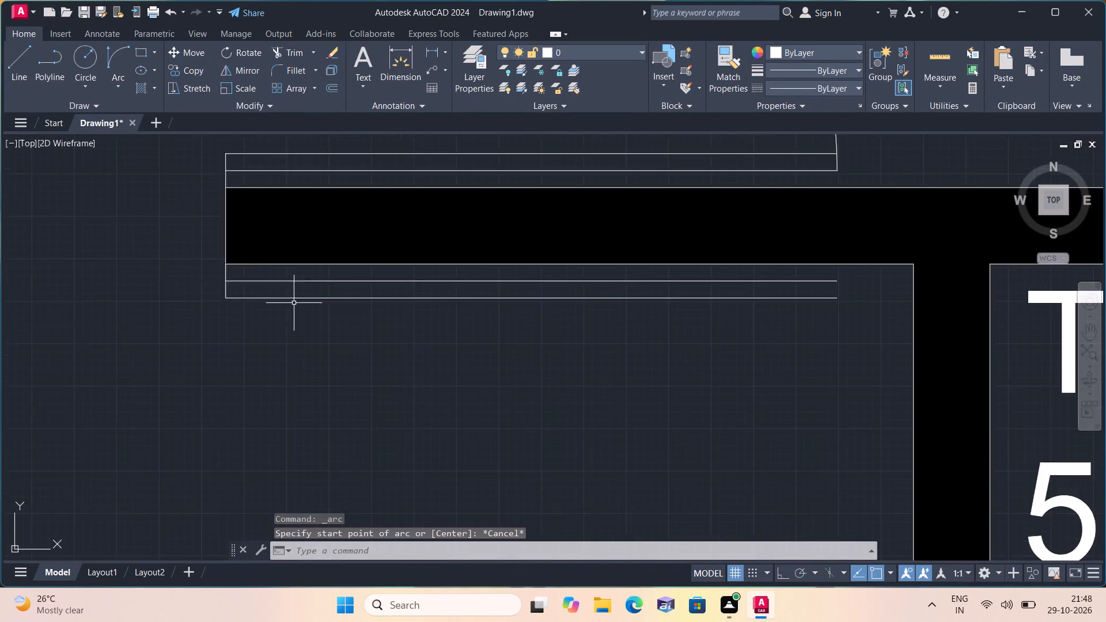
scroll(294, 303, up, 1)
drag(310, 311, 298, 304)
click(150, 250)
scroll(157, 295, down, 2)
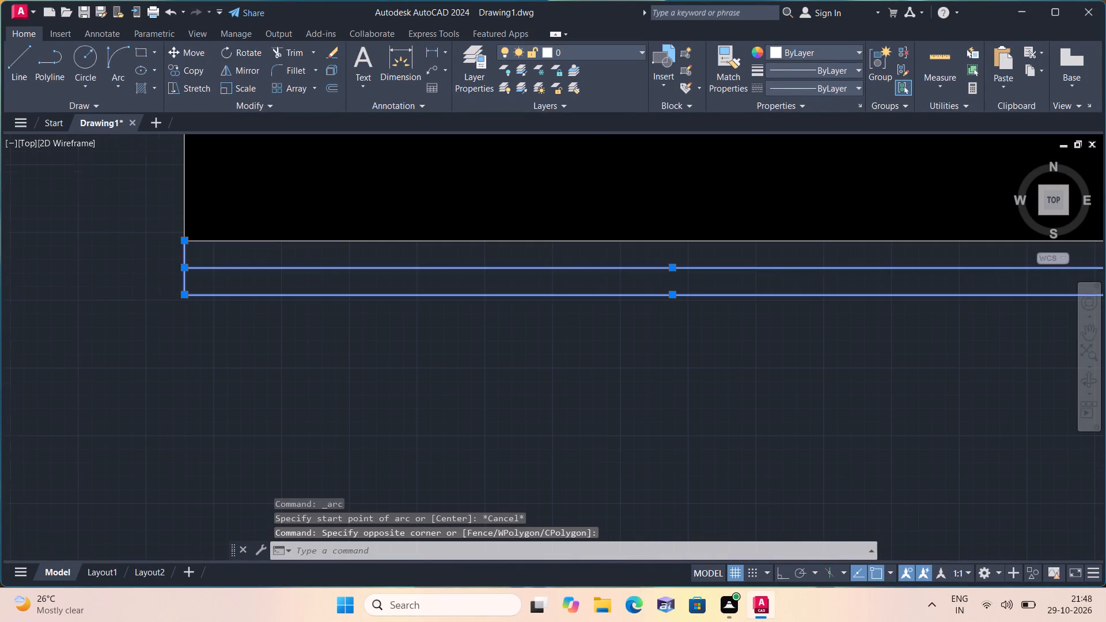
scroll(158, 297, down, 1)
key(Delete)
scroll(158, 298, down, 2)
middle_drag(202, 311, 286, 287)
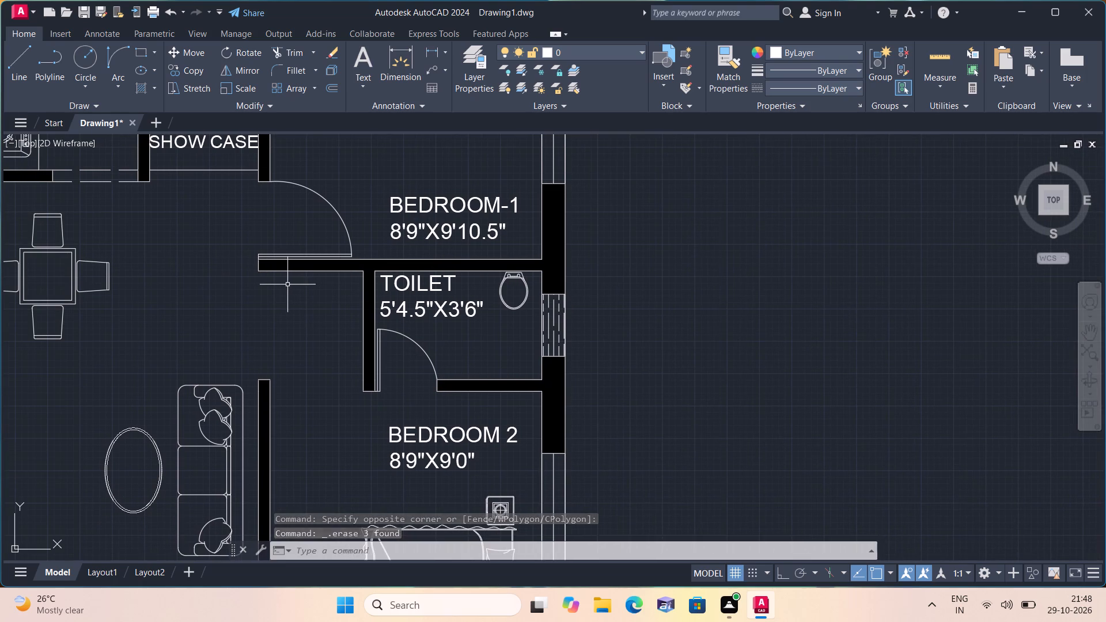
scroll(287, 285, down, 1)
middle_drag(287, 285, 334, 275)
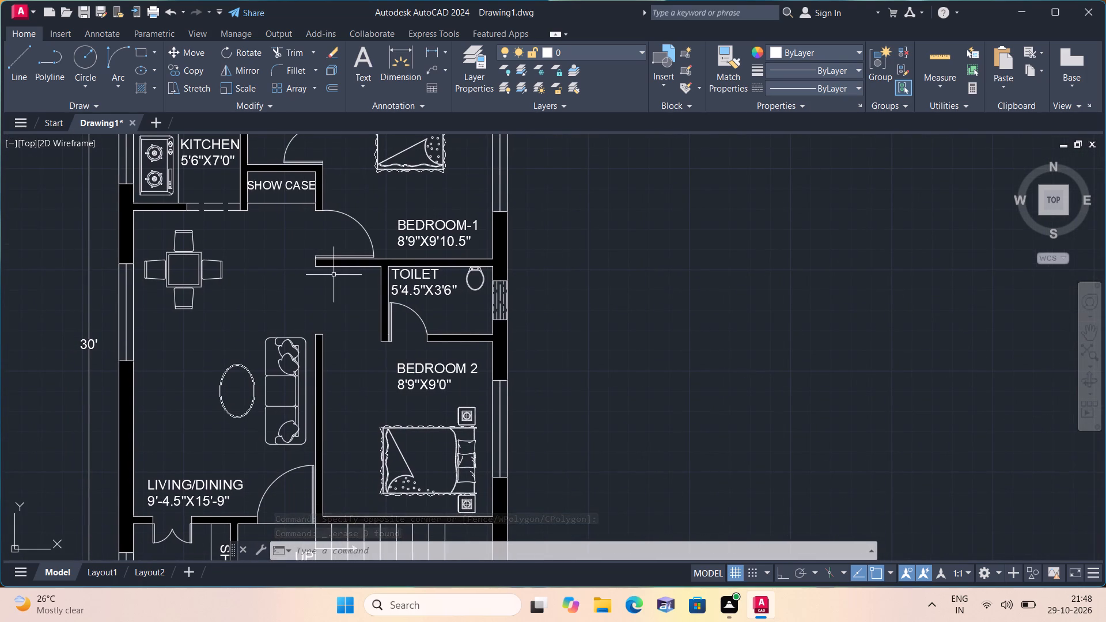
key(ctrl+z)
Draw BEDROOM 2's door swing as a Start, End, Direction arc from the leaf's free end to the end of the LIVING/DINING partition wall.
click(112, 84)
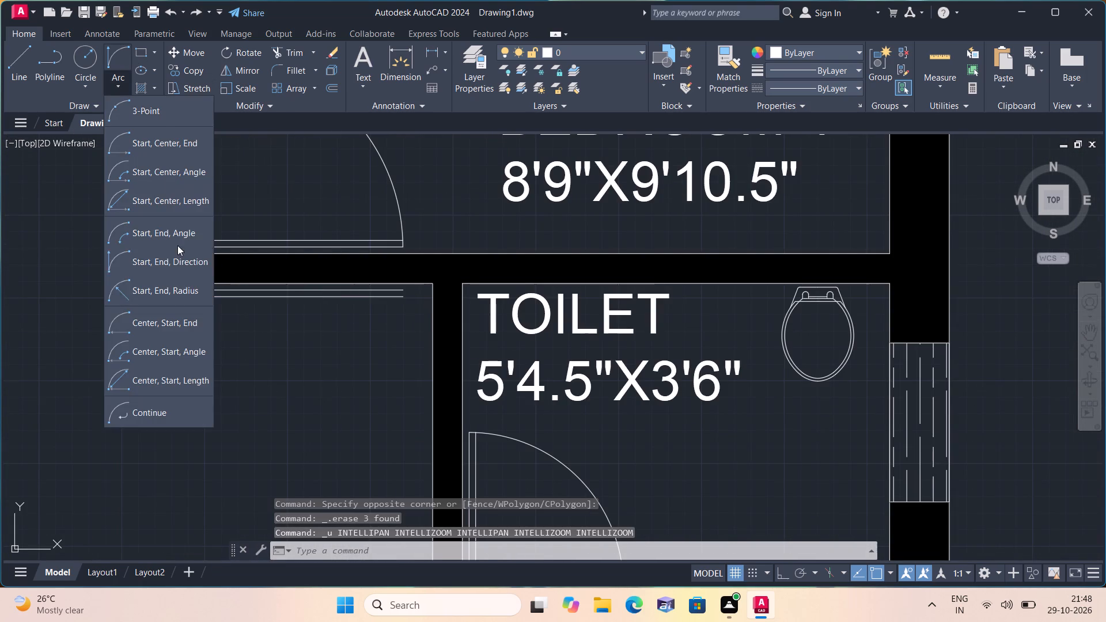
click(173, 263)
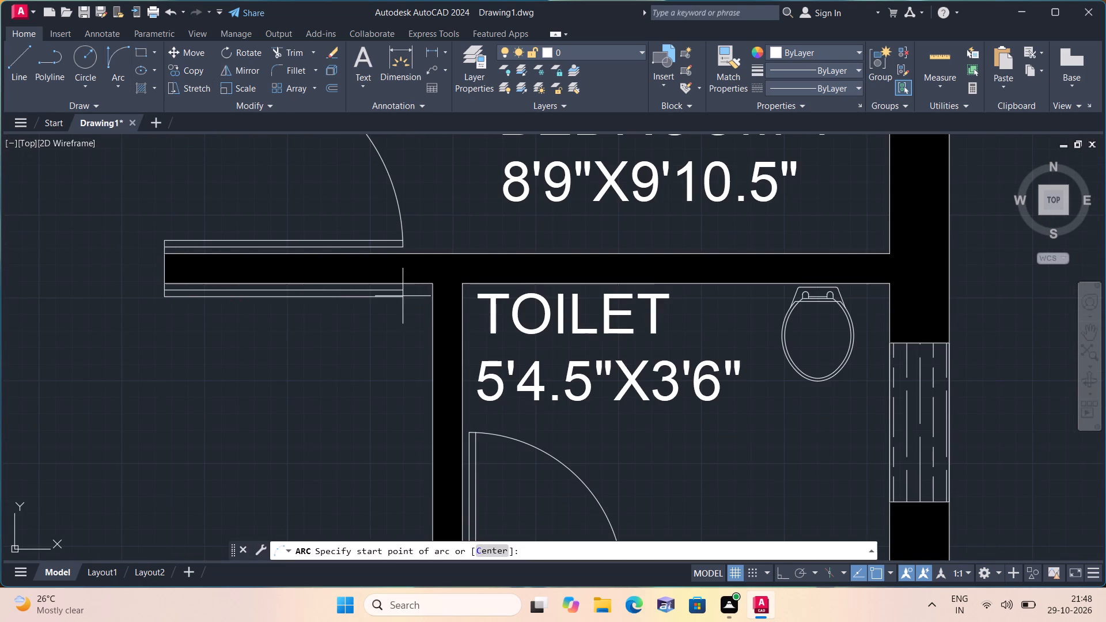
click(402, 289)
scroll(391, 352, down, 2)
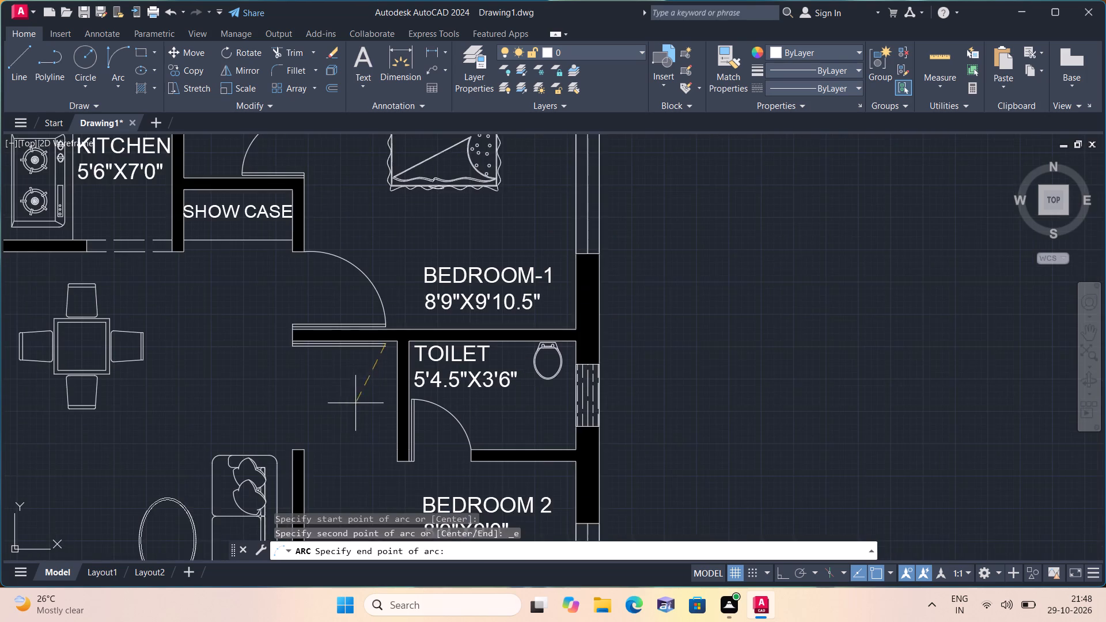
middle_drag(349, 403, 370, 351)
click(326, 398)
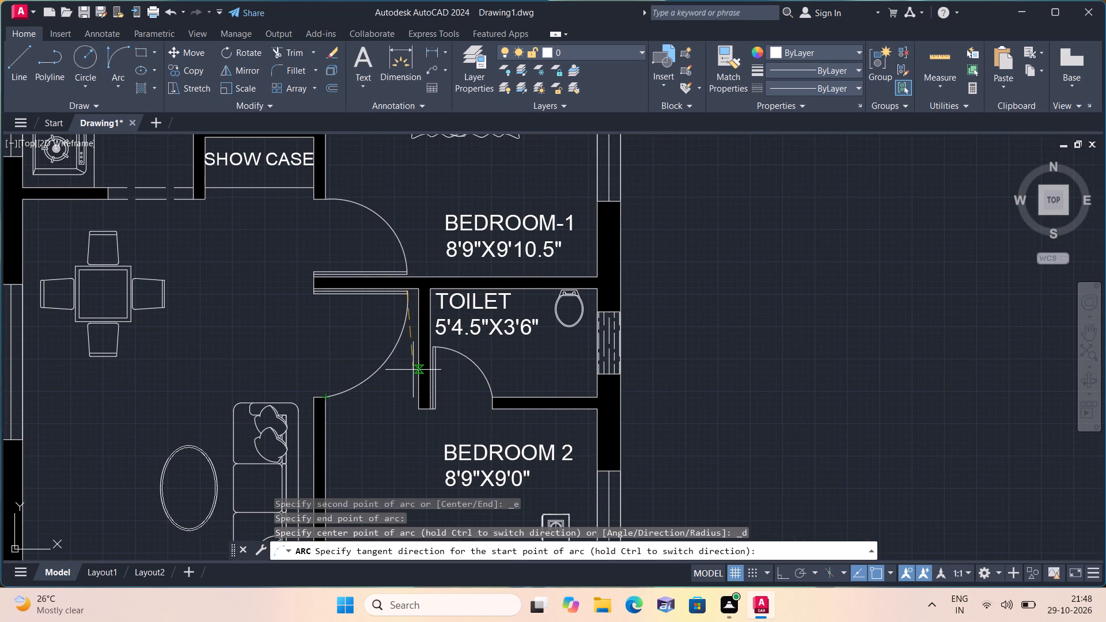
click(415, 370)
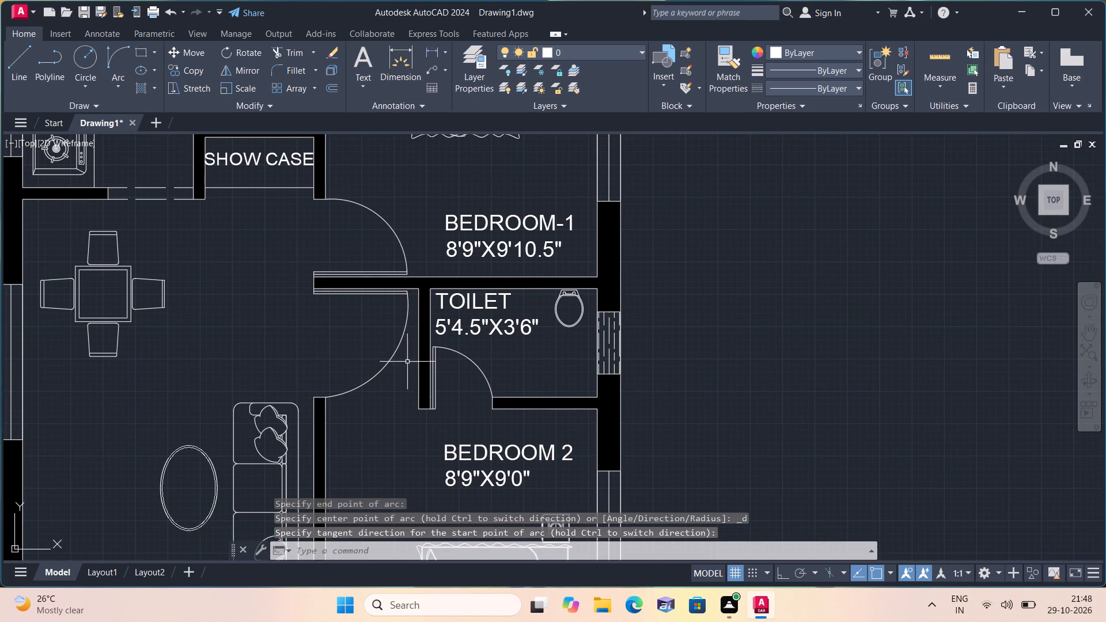
Save the drawing in the Downloads folder under the file name 2030.
scroll(361, 341, down, 3)
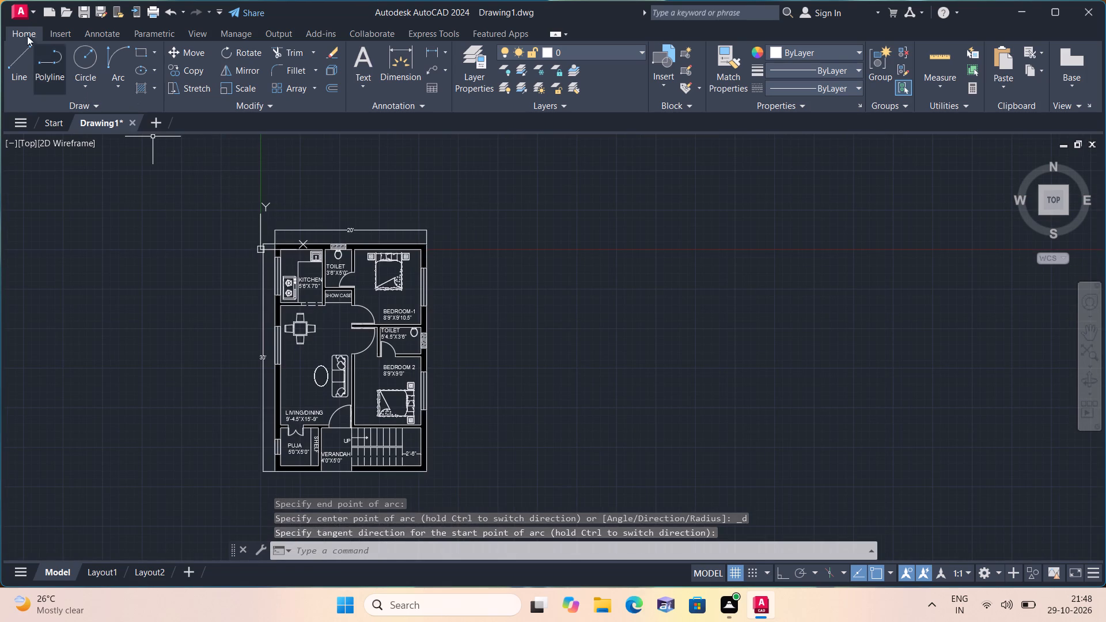
click(20, 14)
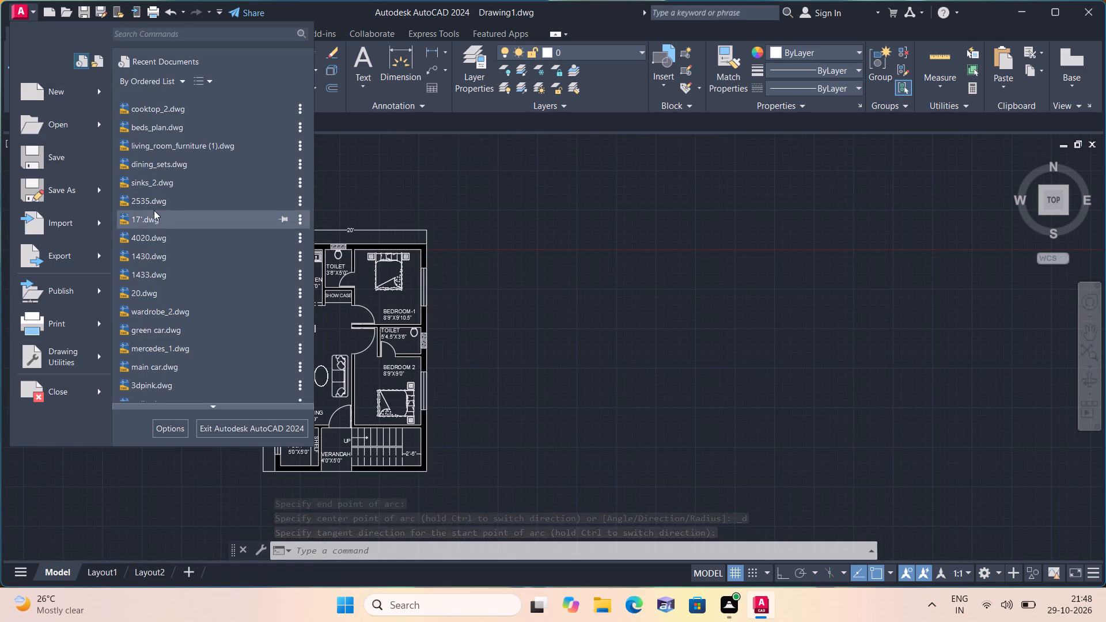
click(67, 159)
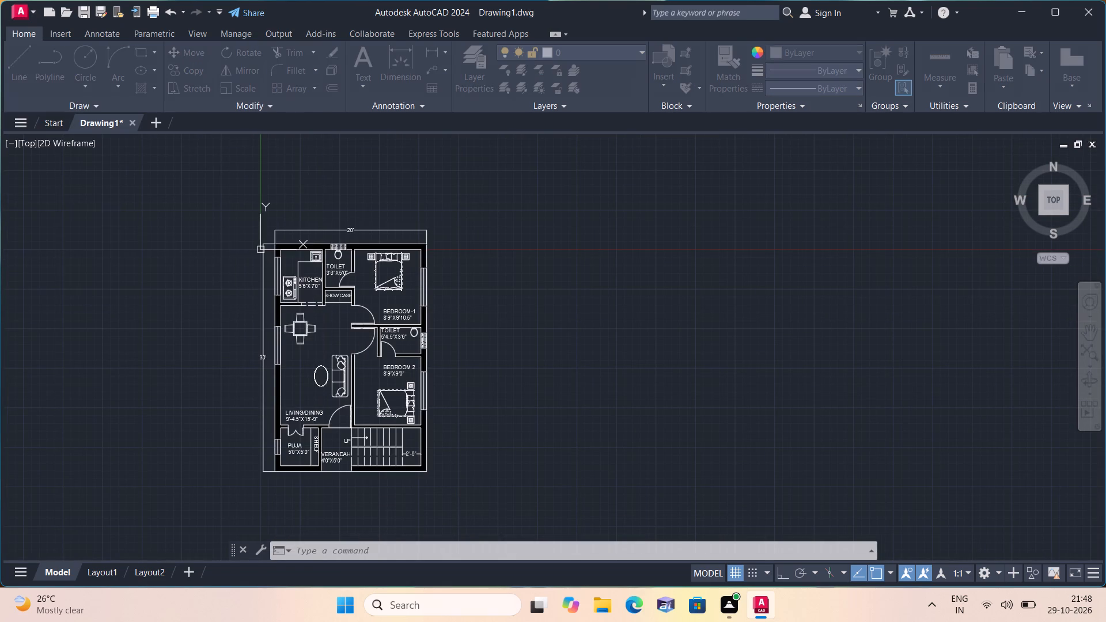
click(512, 427)
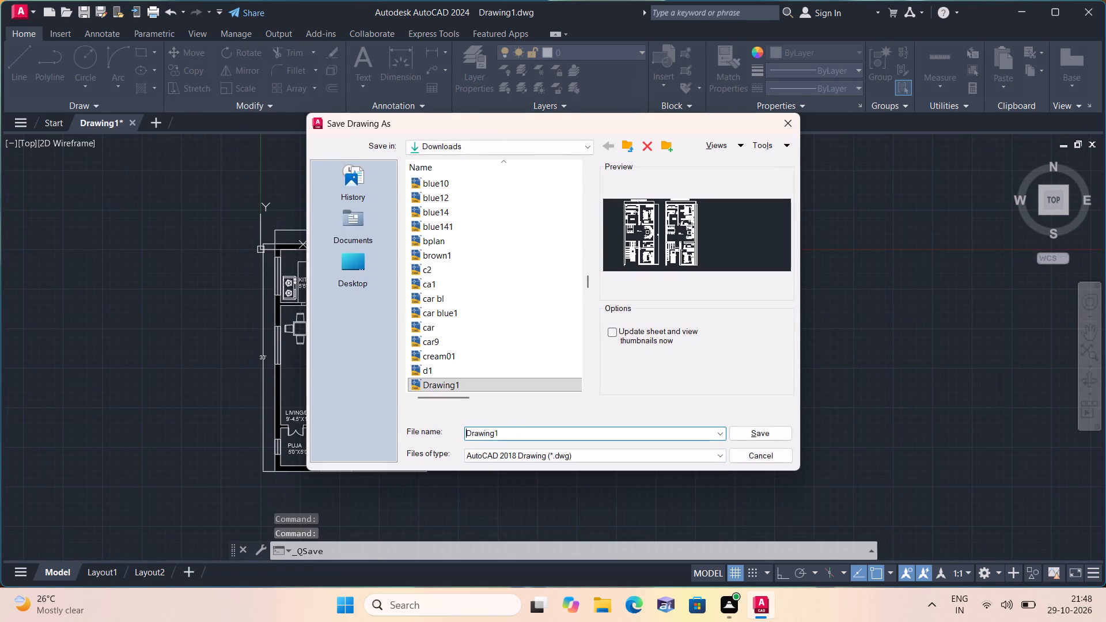
click(509, 437)
key(BackSpace)
key(BackSpace)
key(BackSpace)
key(BackSpace)
key(BackSpace)
key(BackSpace)
key(BackSpace)
key(BackSpace)
key(BackSpace)
key(BackSpace)
key(BackSpace)
key(BackSpace)
key(BackSpace)
key(BackSpace)
key(BackSpace)
key(BackSpace)
key(BackSpace)
key(BackSpace)
key(BackSpace)
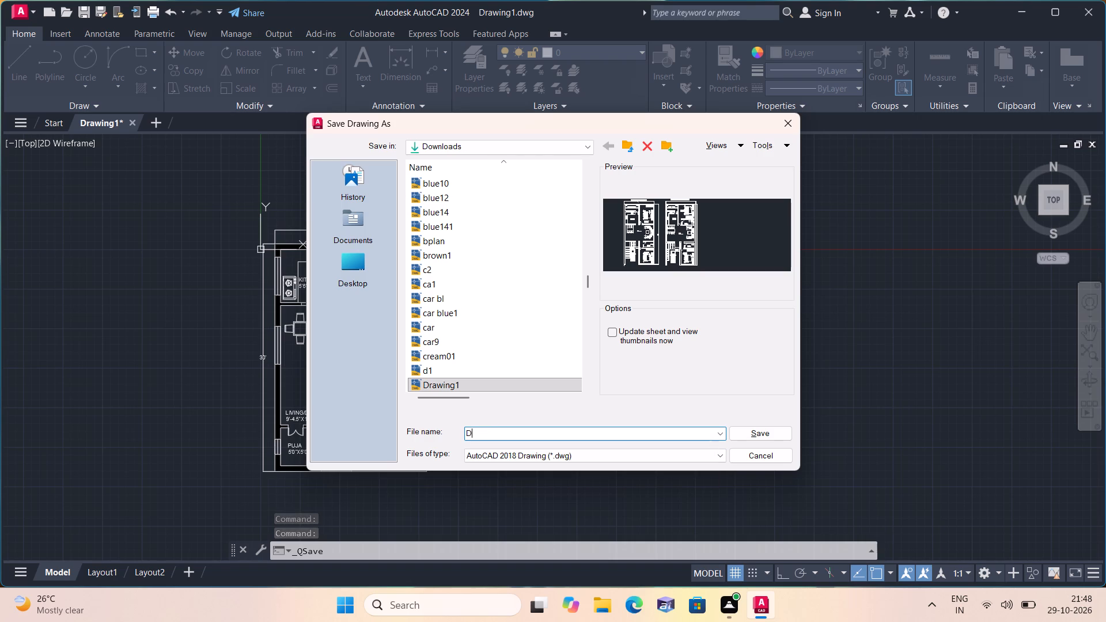
text(2030)
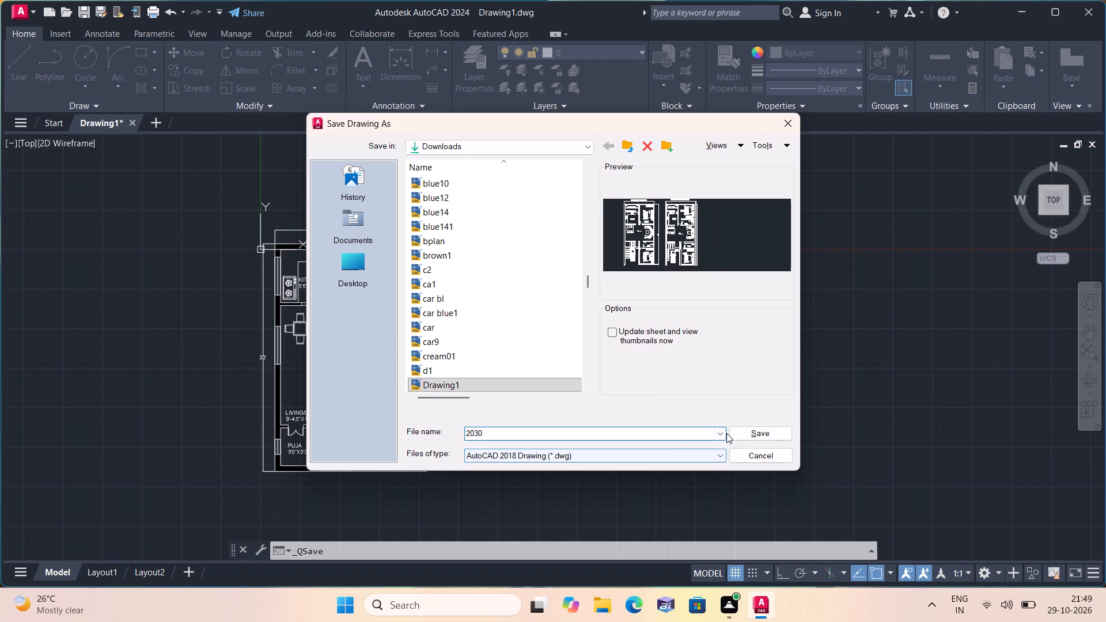
click(744, 428)
Start a plot with the DWG To PDF.pc3 plotter and ISO A4 (297.00 x 210.00 MM) paper.
text(plot)
key(space)
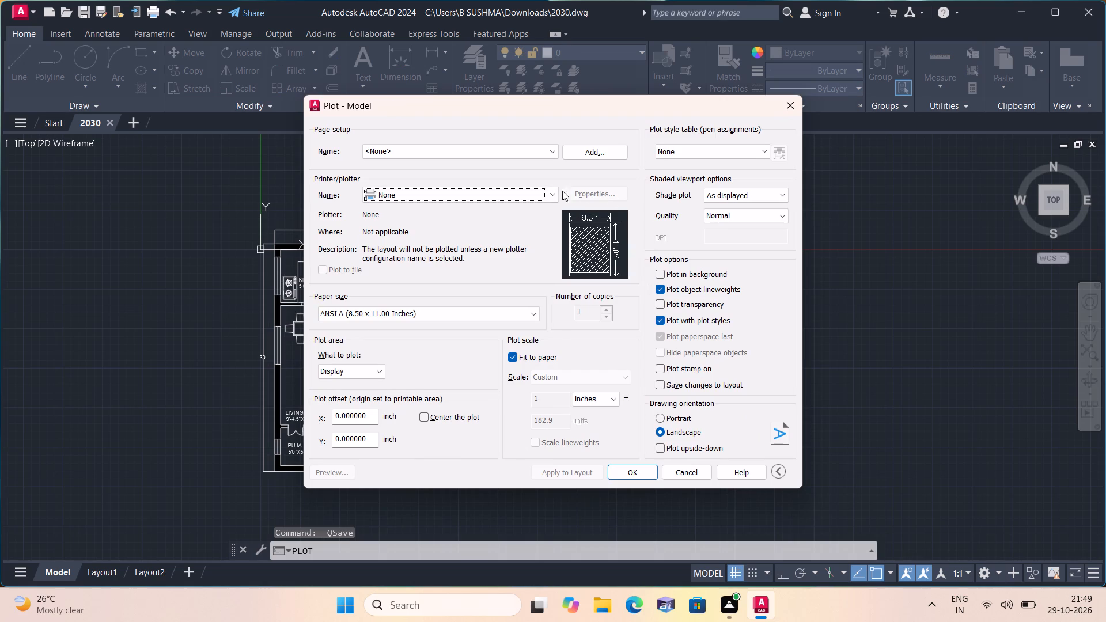
click(524, 189)
click(408, 336)
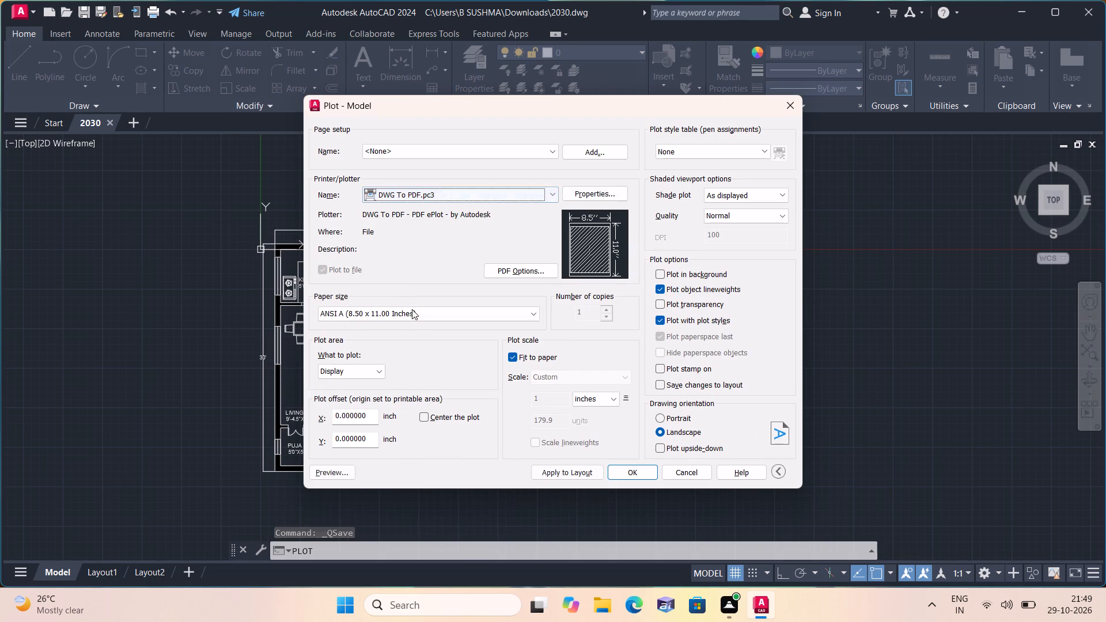
click(418, 313)
scroll(410, 364, down, 6)
scroll(357, 482, down, 6)
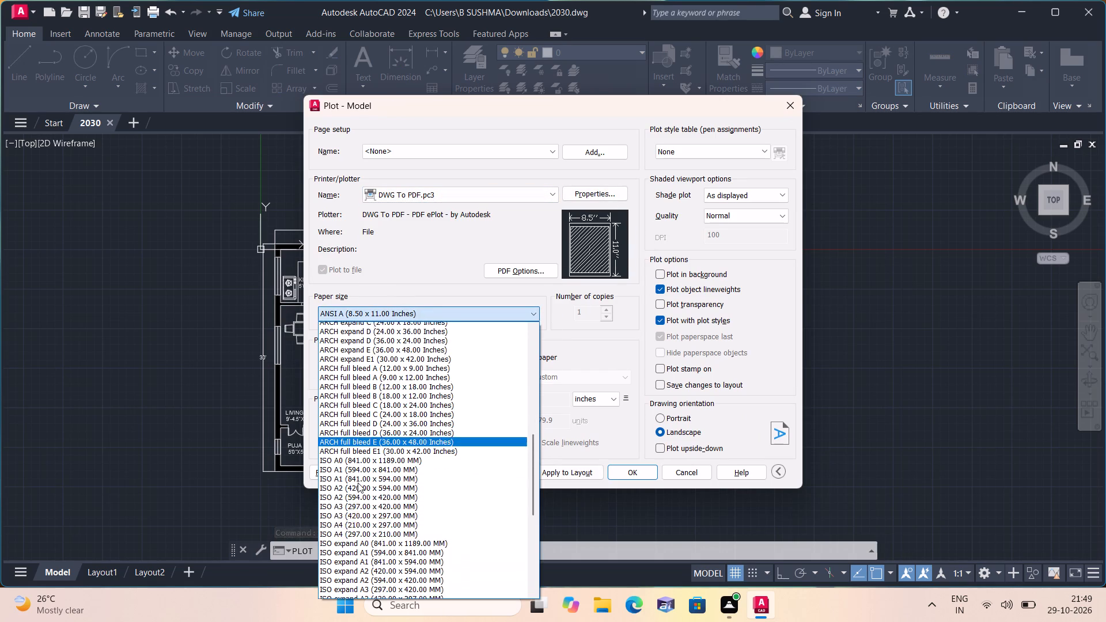
scroll(358, 483, down, 2)
click(363, 469)
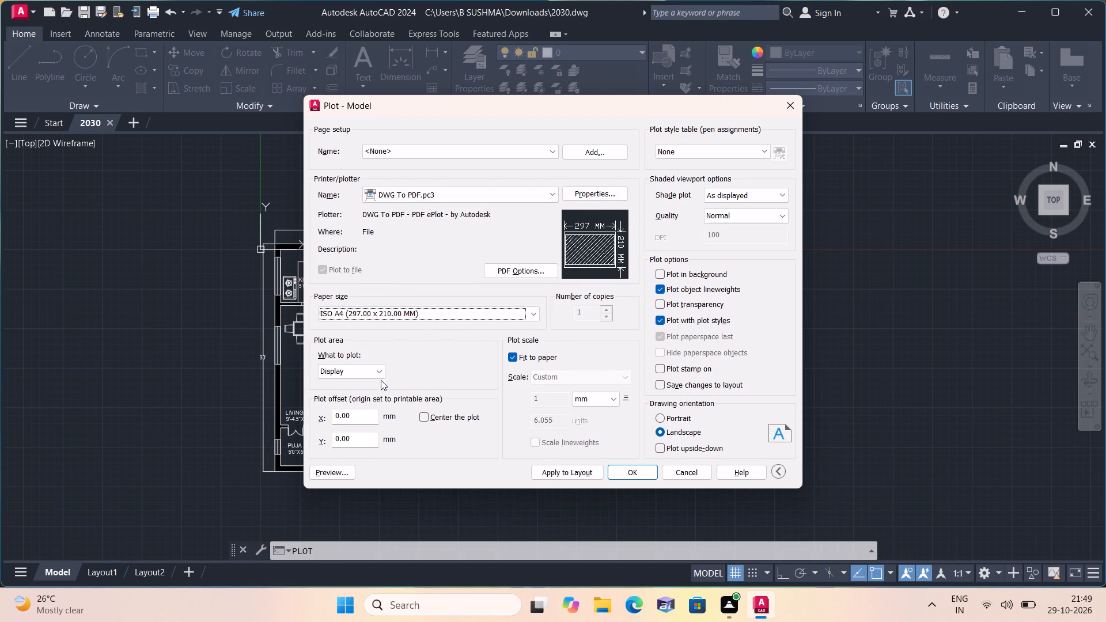
Set the plot area to a window enclosing the whole floor plan with its dimensions, and centre the plot.
click(381, 374)
click(365, 407)
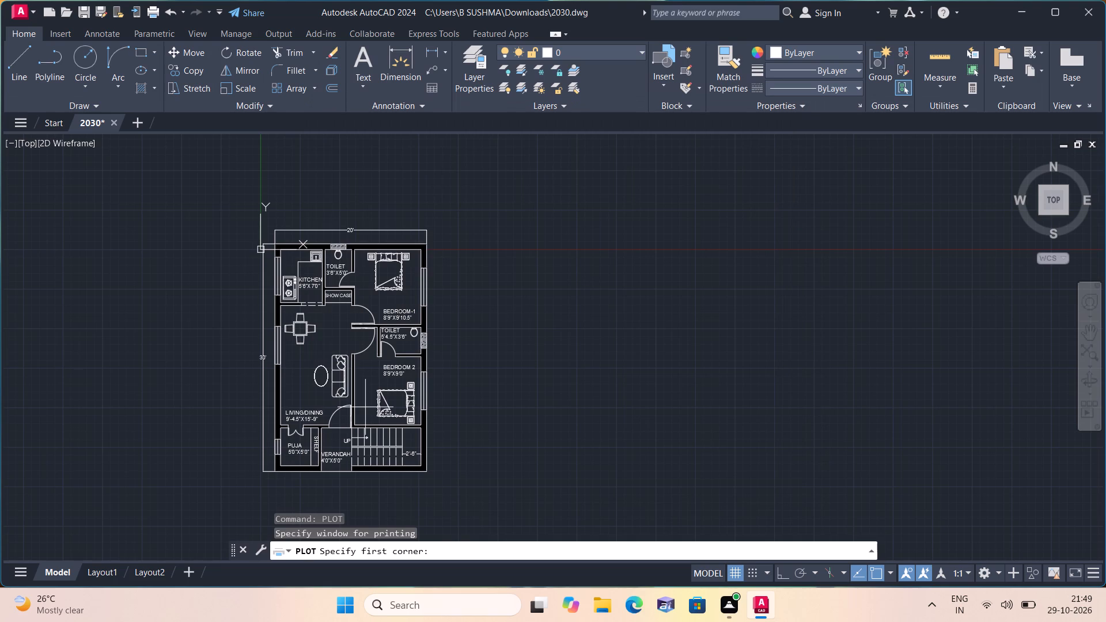
click(211, 210)
click(532, 500)
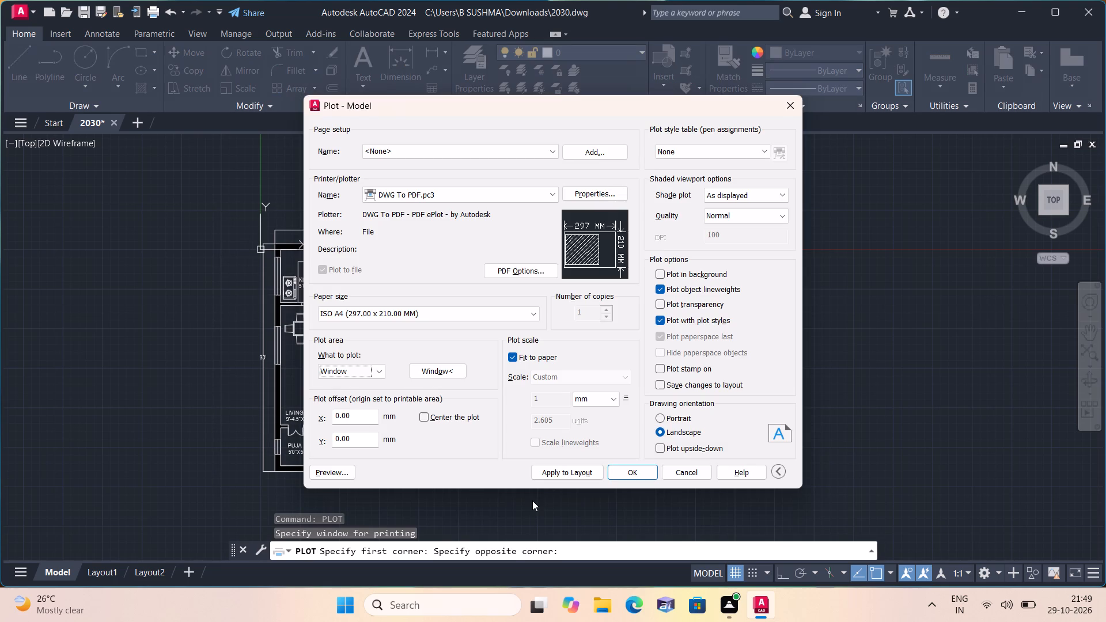
click(428, 419)
Assign the acad.ctb plot style table to the plot.
click(698, 147)
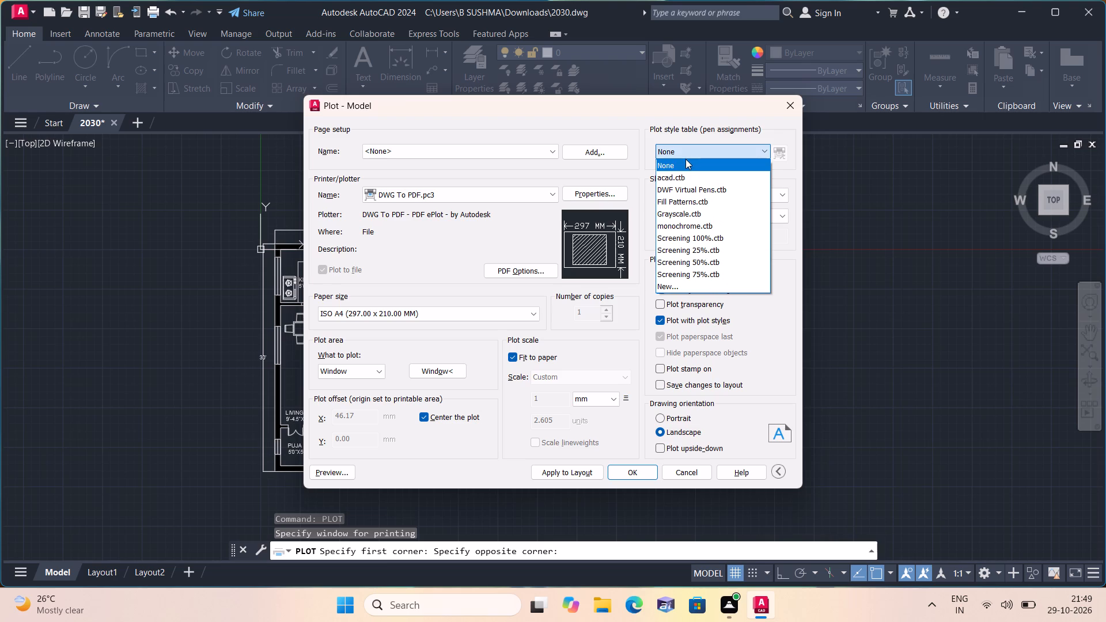
click(678, 173)
click(554, 328)
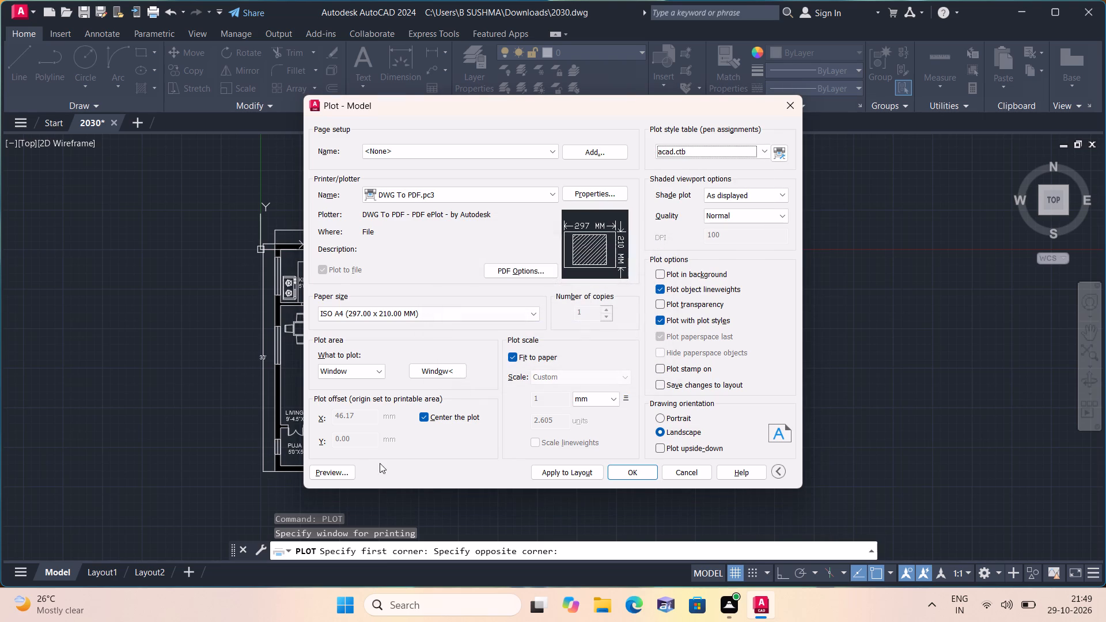
Preview the plotted sheet to check the floor plan's placement, and return to the plot settings.
click(335, 471)
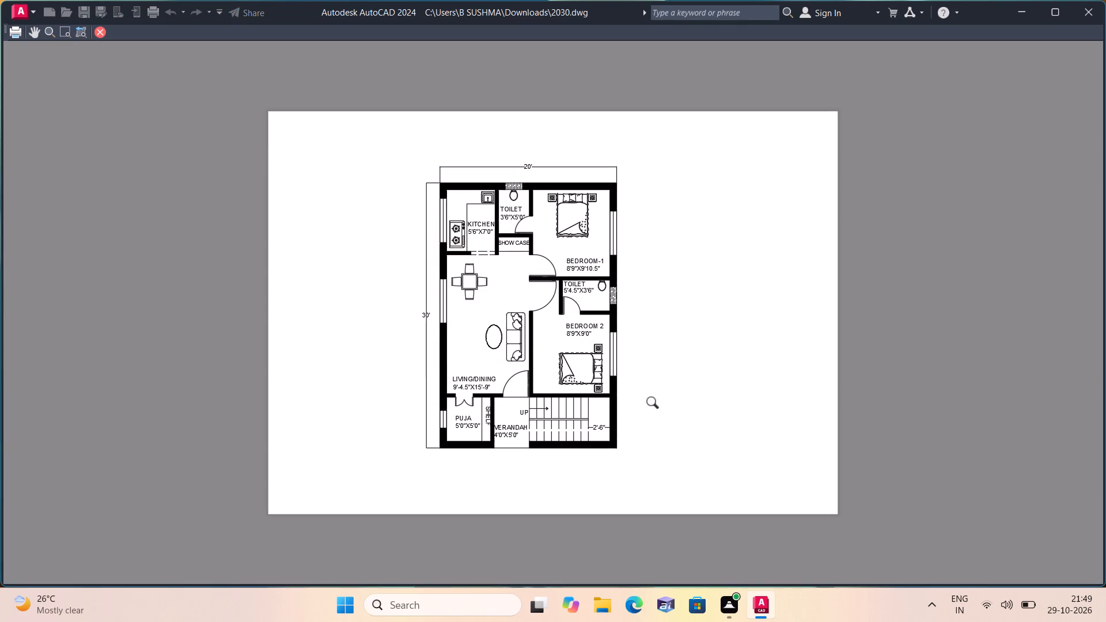
right_click(713, 380)
click(736, 388)
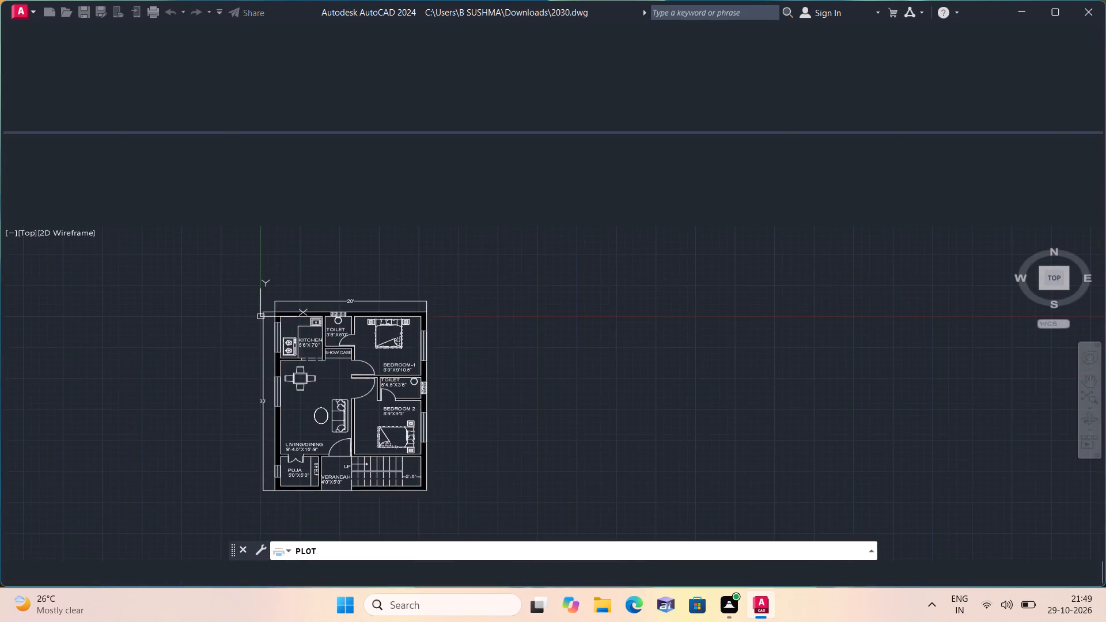
Apply the plot settings to the layout and plot the floor plan to a PDF file.
click(570, 469)
click(637, 469)
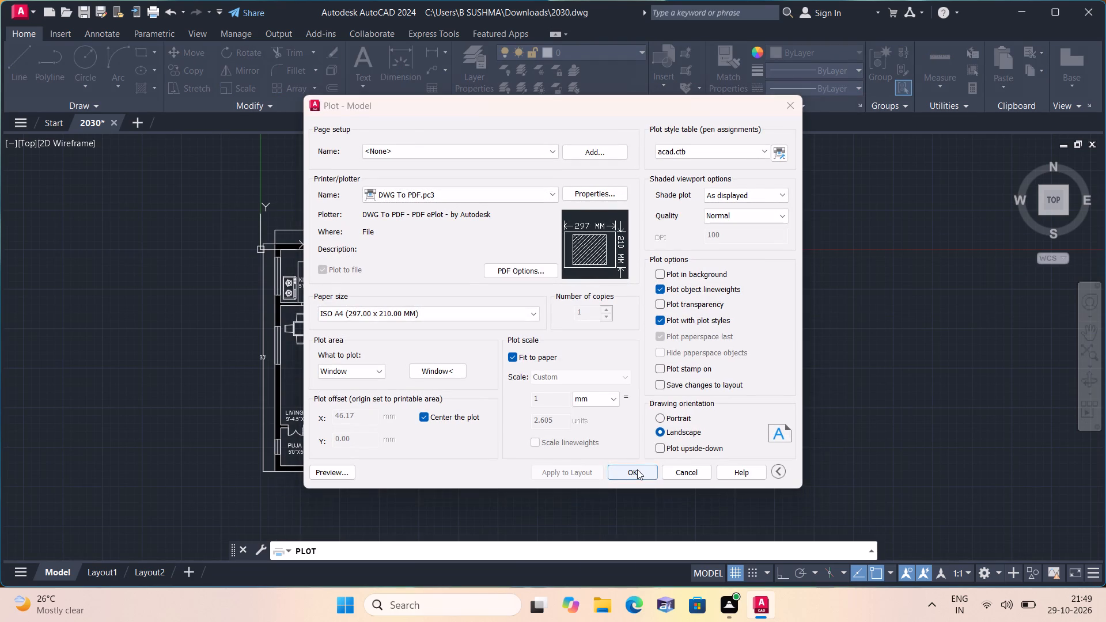
click(752, 430)
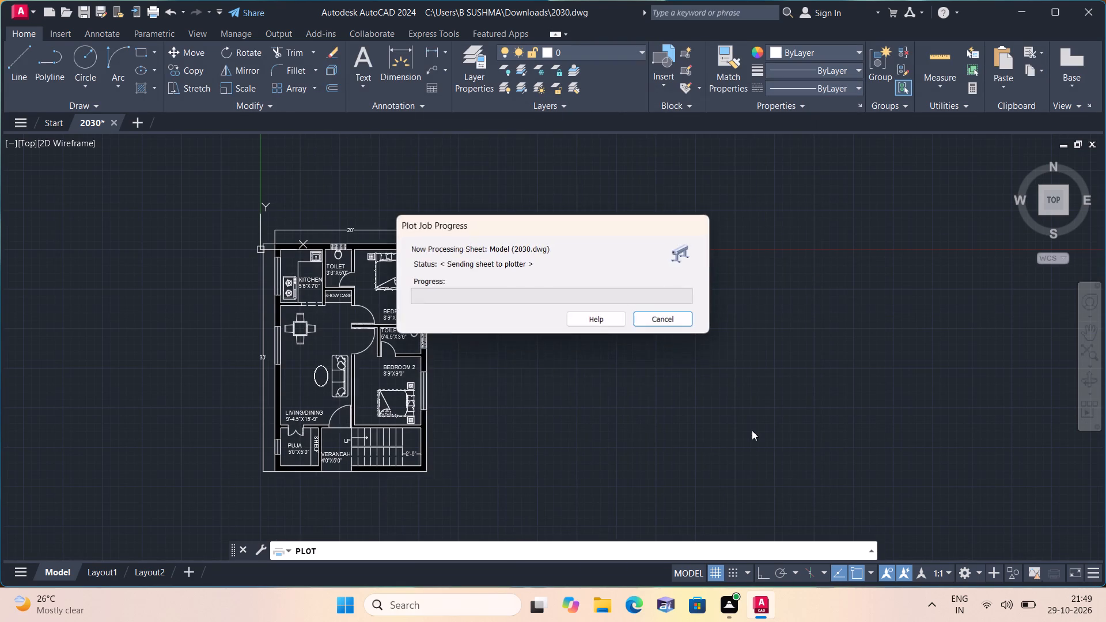
click(836, 335)
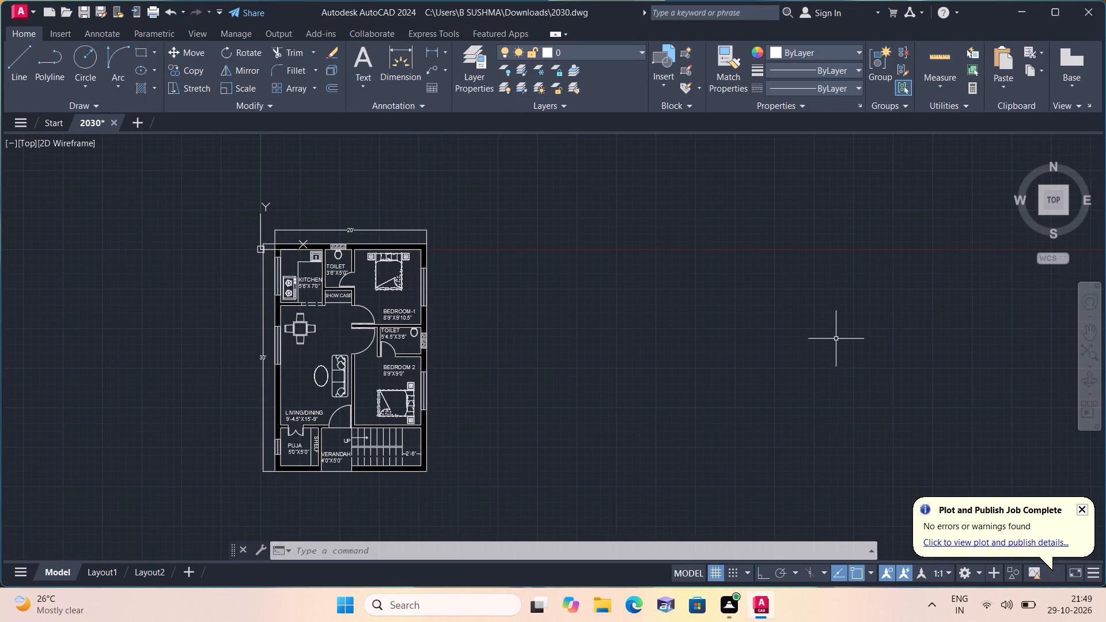